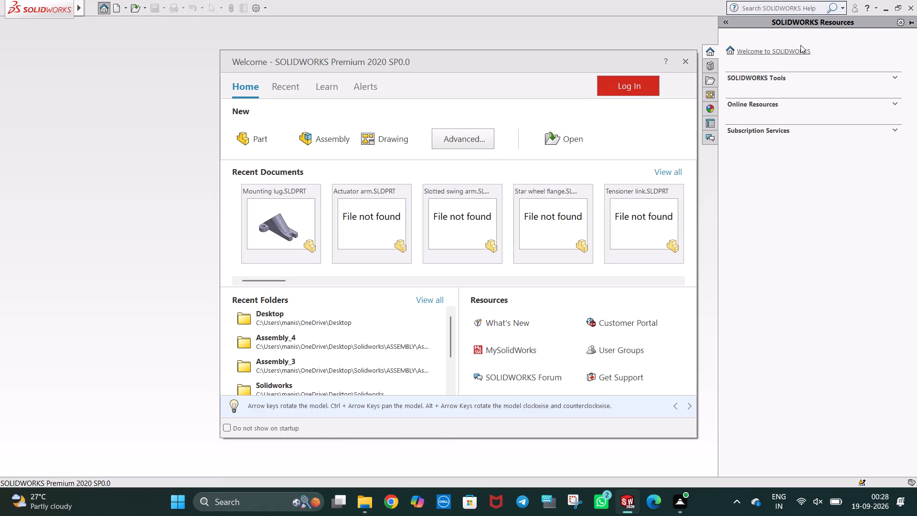
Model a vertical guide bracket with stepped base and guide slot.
Dismiss the welcome window and create a new Part document.
{"action": "left_click", "coordinate": [689, 63]}
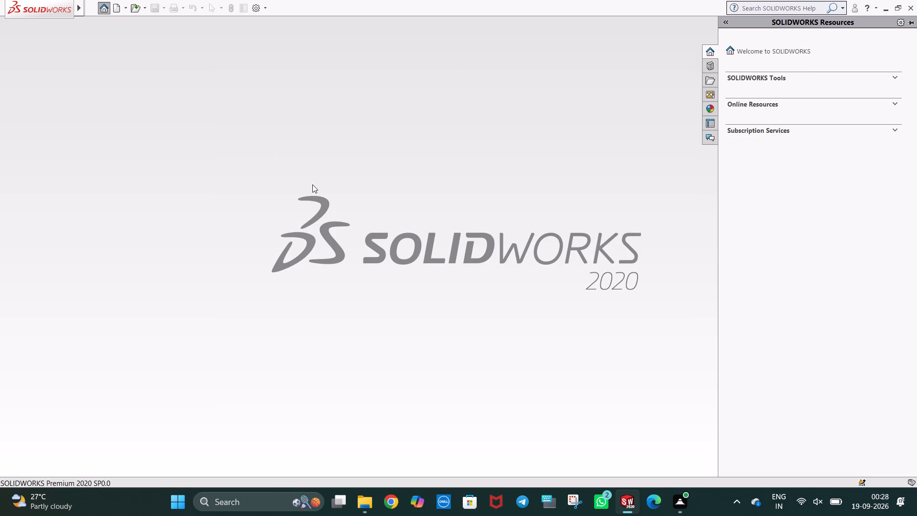
{"action": "left_click", "coordinate": [112, 4]}
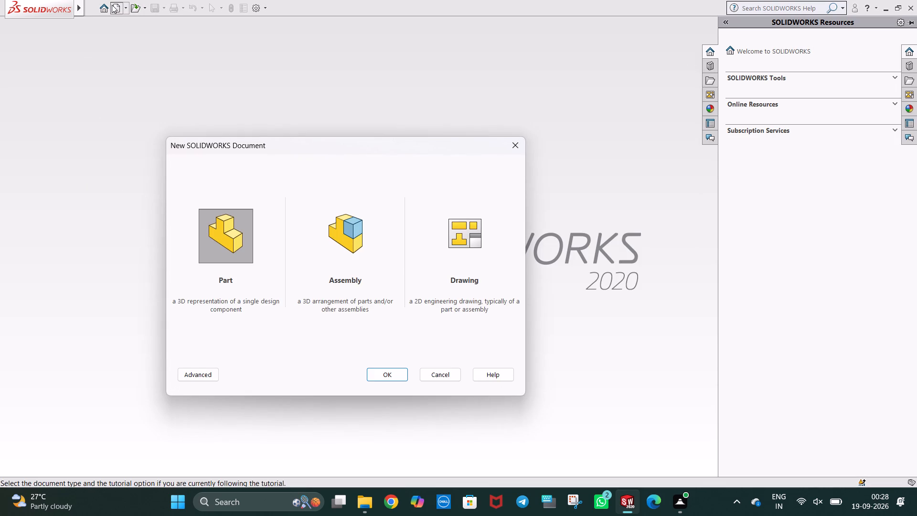
{"action": "left_click", "coordinate": [397, 380]}
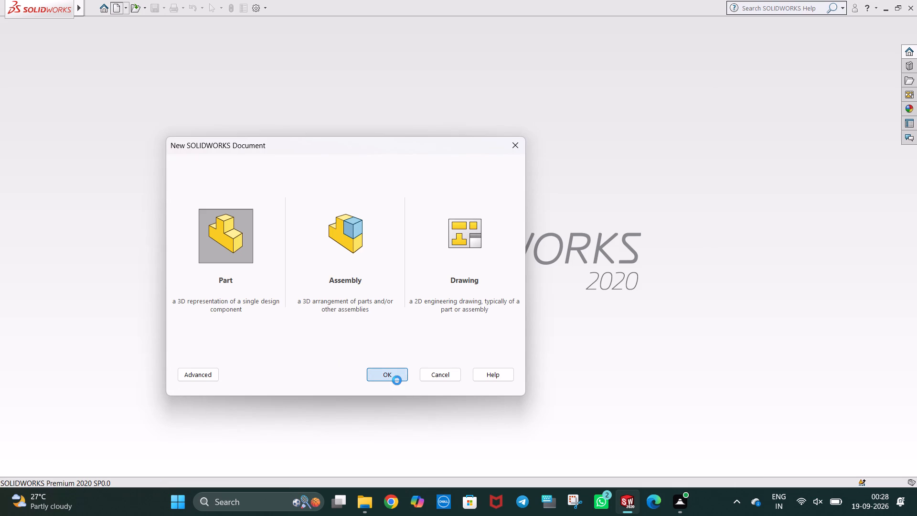
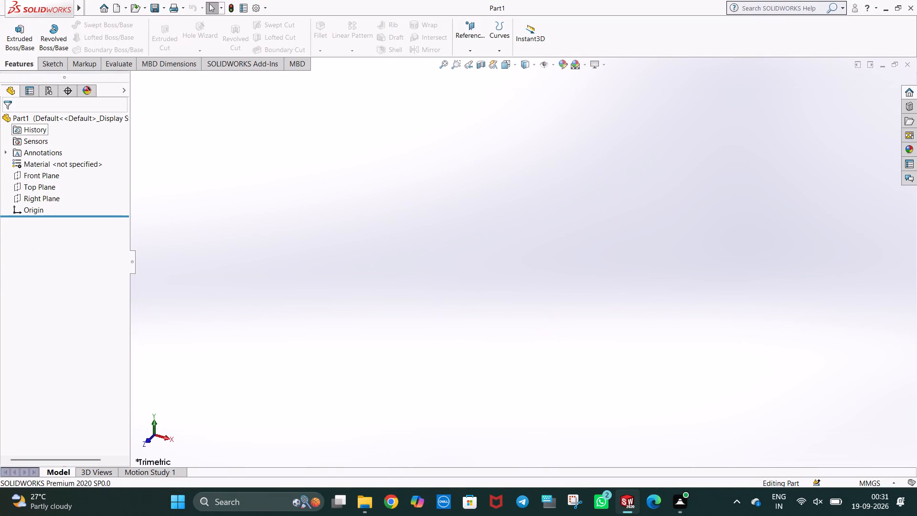
Start a new sketch on the Right Plane.
{"action": "left_click", "coordinate": [53, 65]}
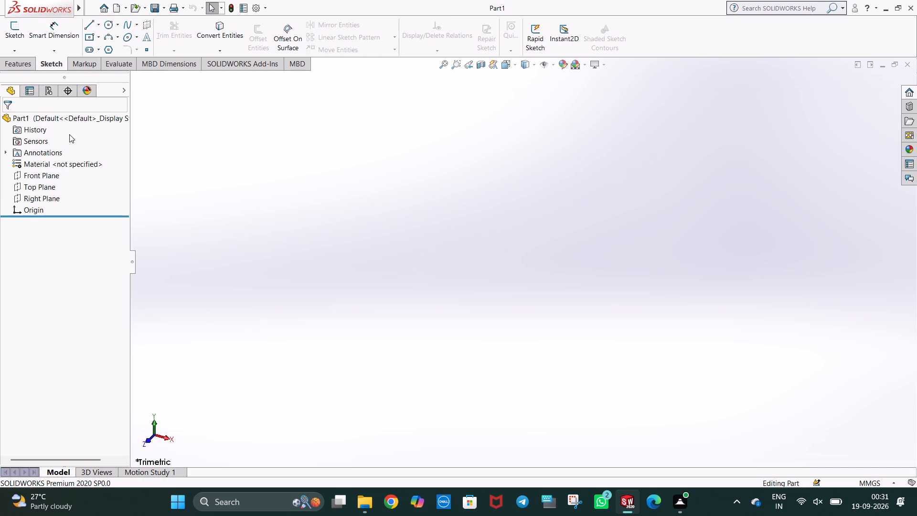
{"action": "left_click", "coordinate": [44, 194]}
{"action": "left_click", "coordinate": [48, 183]}
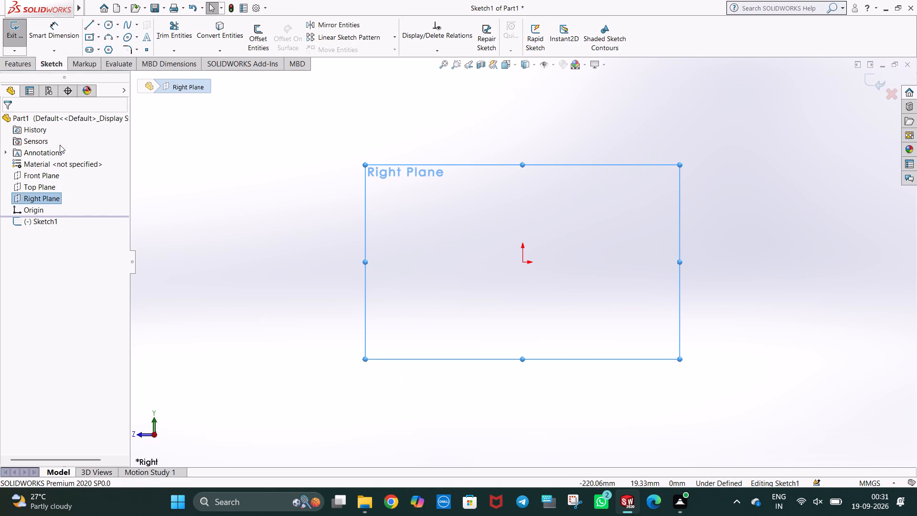
Draw a 60 mm horizontal base line from the origin, followed by a 12 mm vertical line upward from its far end.
{"action": "left_click", "coordinate": [91, 28]}
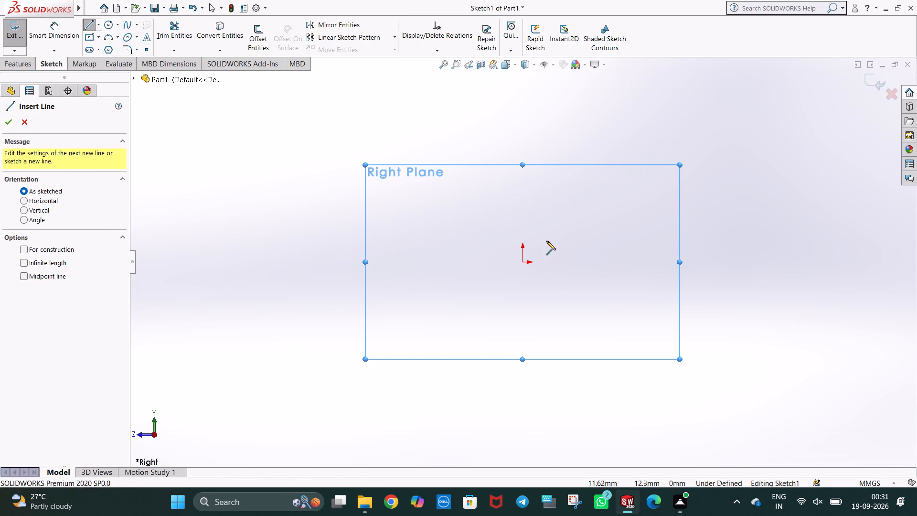
{"action": "left_click", "coordinate": [522, 261]}
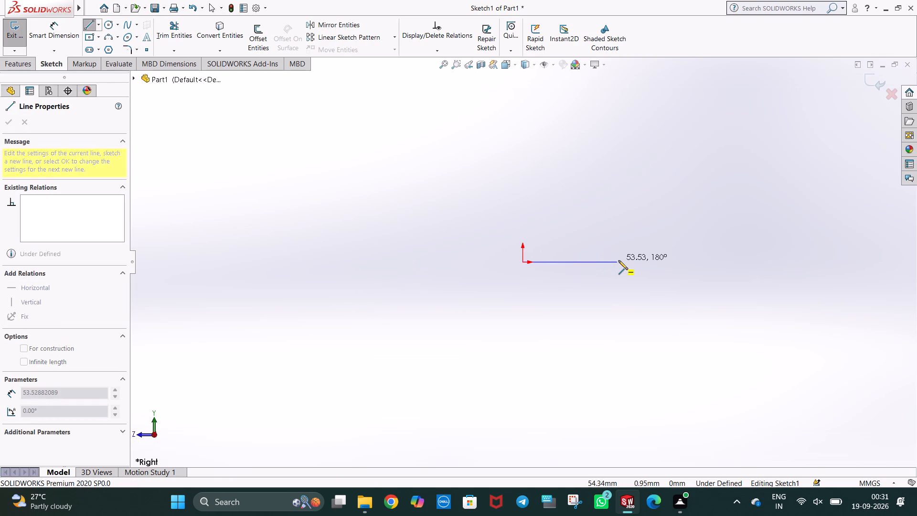
{"action": "left_click", "coordinate": [618, 260]}
{"action": "type", "text": "60"}
{"action": "key", "text": "Return"}
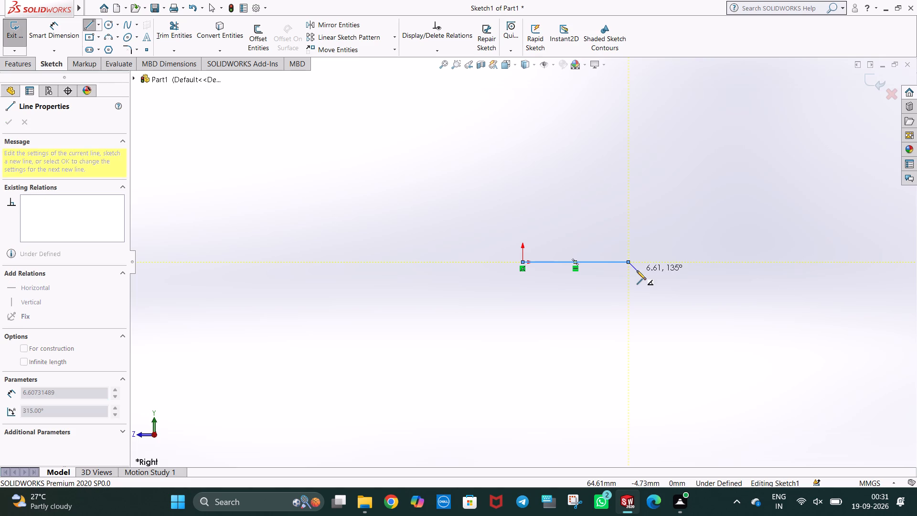
{"action": "left_click", "coordinate": [628, 245]}
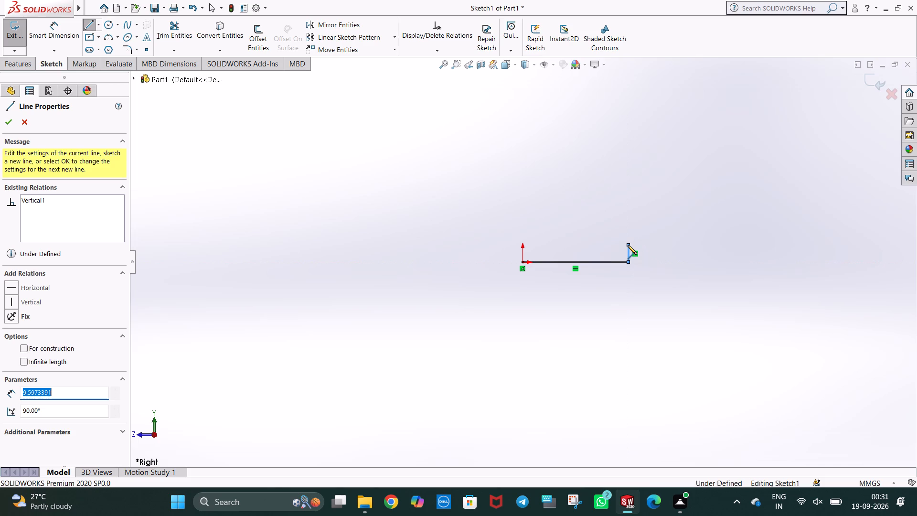
{"action": "type", "text": "12"}
{"action": "key", "text": "Return"}
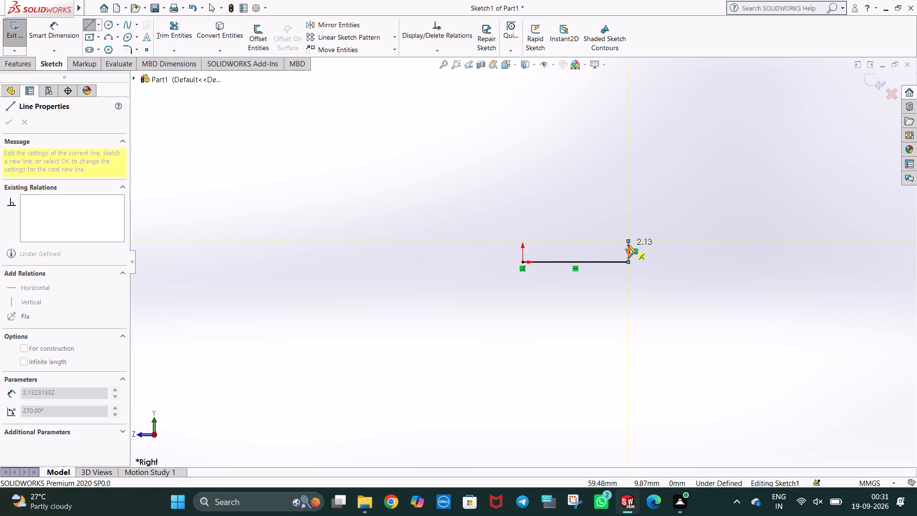
Continue the profile with a 16 mm horizontal line back toward the origin and a 20 mm vertical line upward.
{"action": "left_click", "coordinate": [602, 241]}
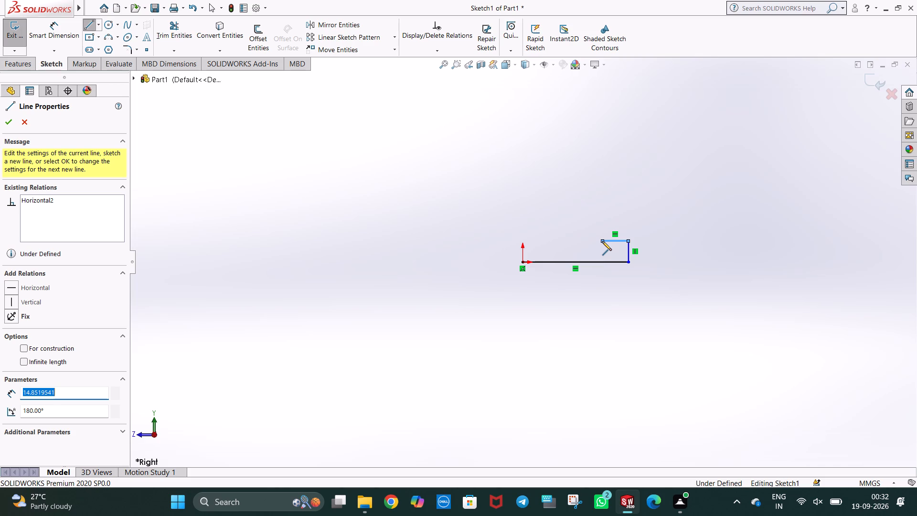
{"action": "type", "text": "16"}
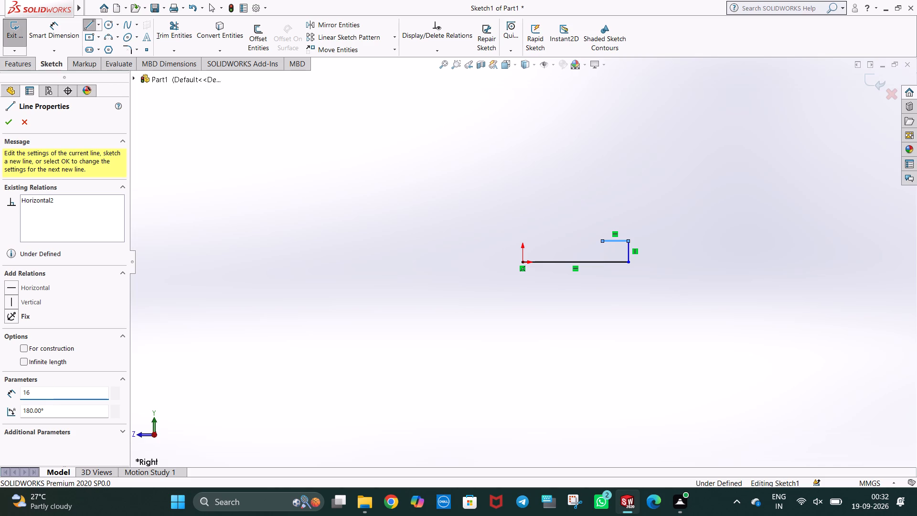
{"action": "key", "text": "Return"}
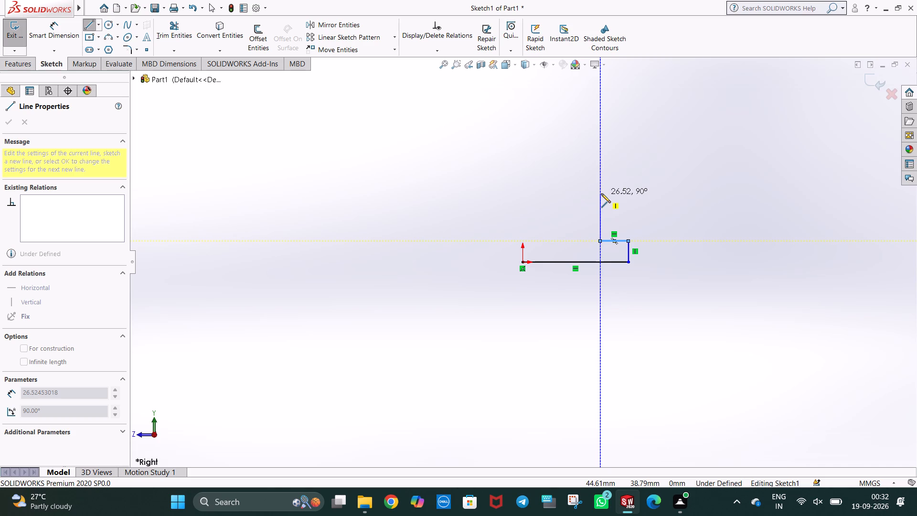
{"action": "left_click", "coordinate": [599, 204]}
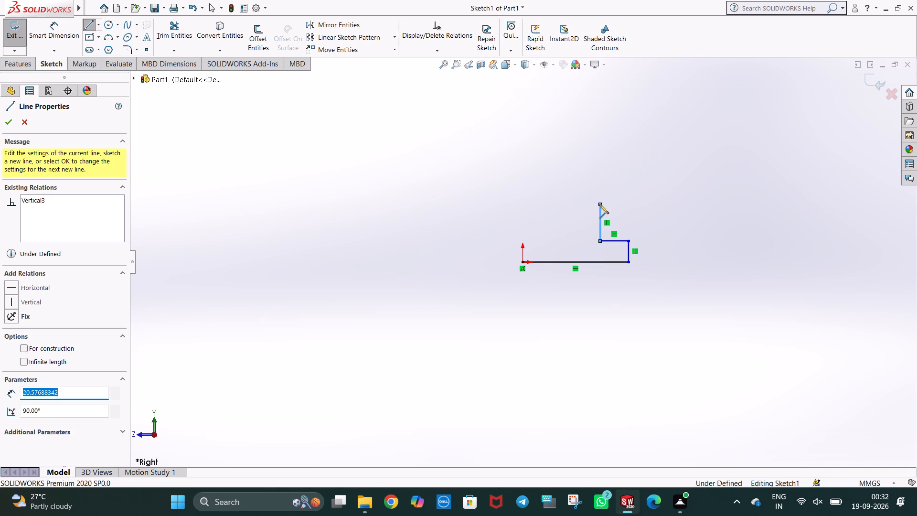
{"action": "type", "text": "20"}
{"action": "key", "text": "Return"}
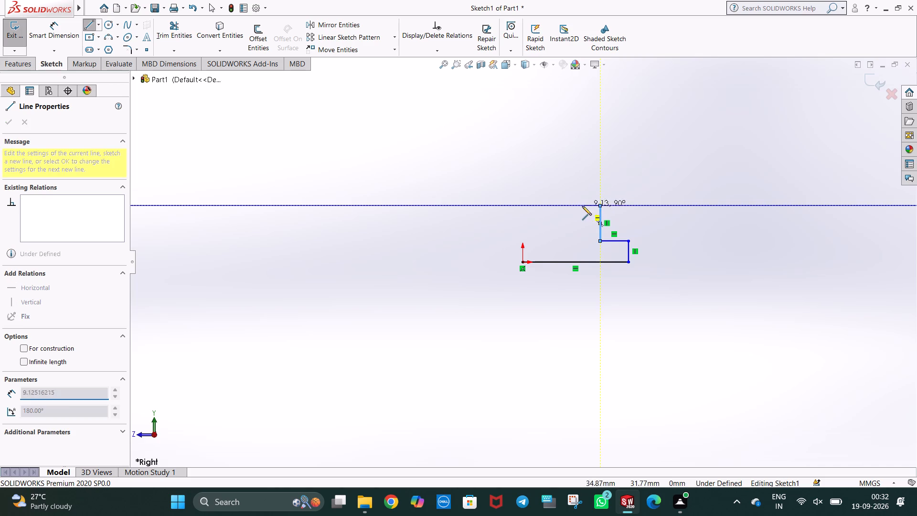
Add a 15 mm horizontal line from the top of the 20 mm line toward the origin side and end the line chain.
{"action": "left_click", "coordinate": [558, 205]}
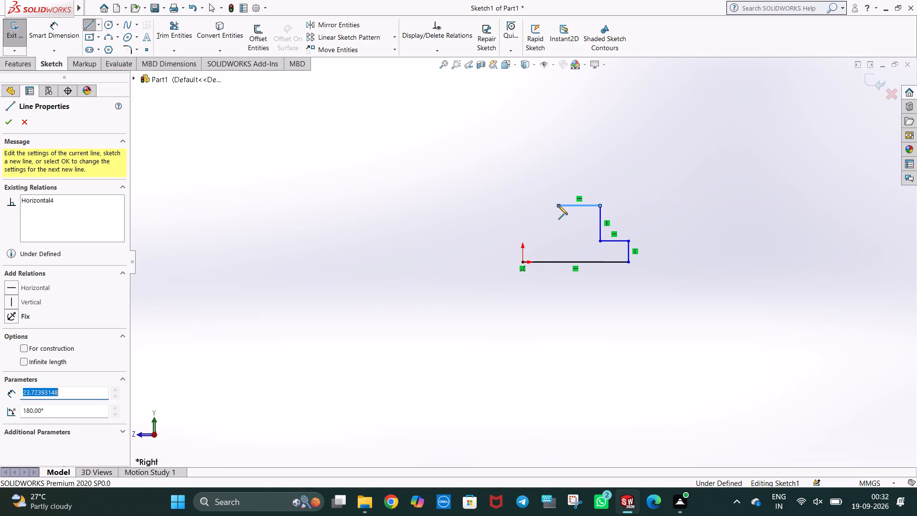
{"action": "type", "text": "15"}
{"action": "key", "text": "Return"}
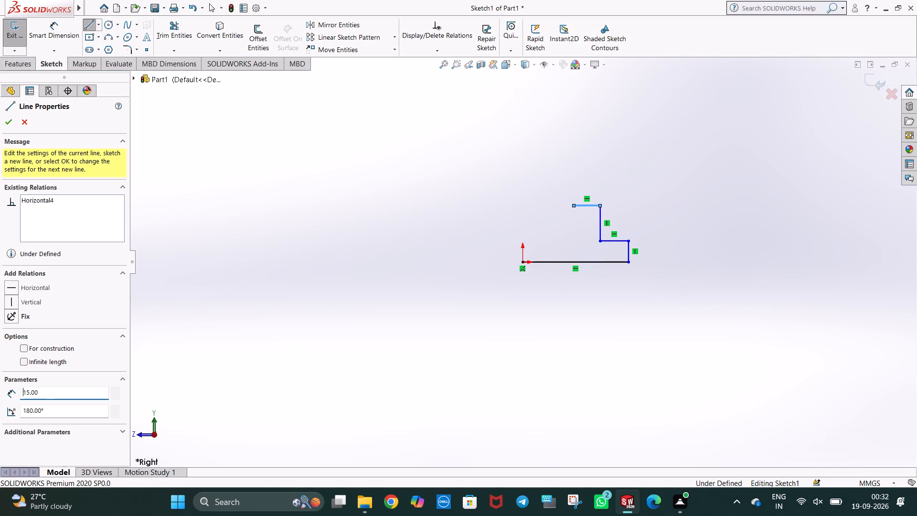
{"action": "key", "text": "Escape"}
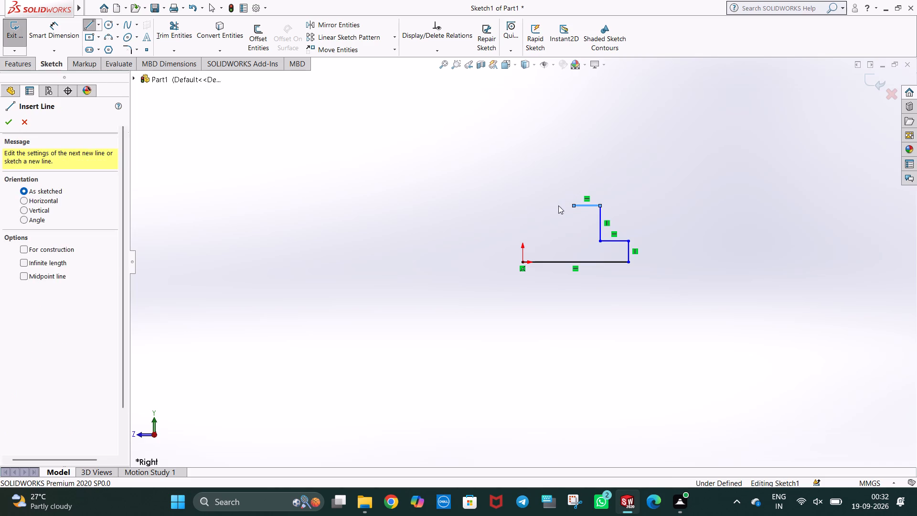
Set the length of the profile's top horizontal line to 28 mm.
{"action": "left_click", "coordinate": [575, 189]}
{"action": "left_click", "coordinate": [579, 204]}
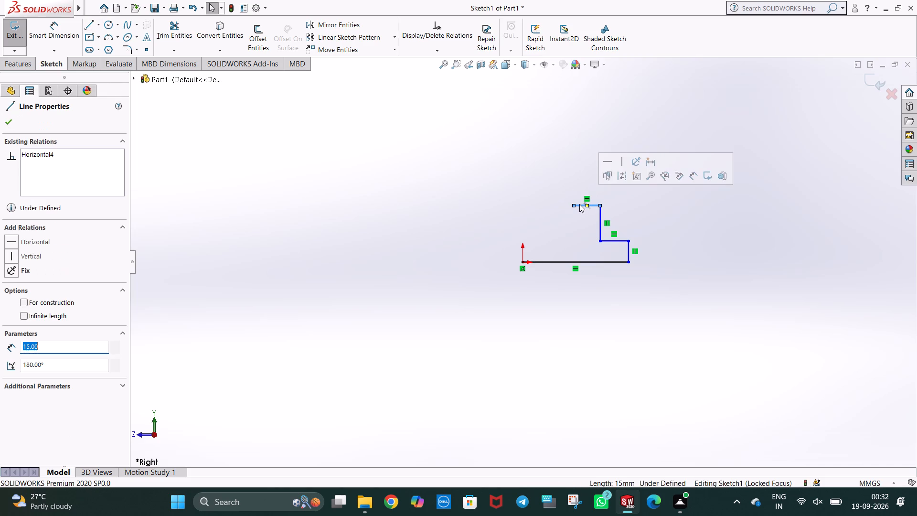
{"action": "type", "text": "28"}
{"action": "key", "text": "Return"}
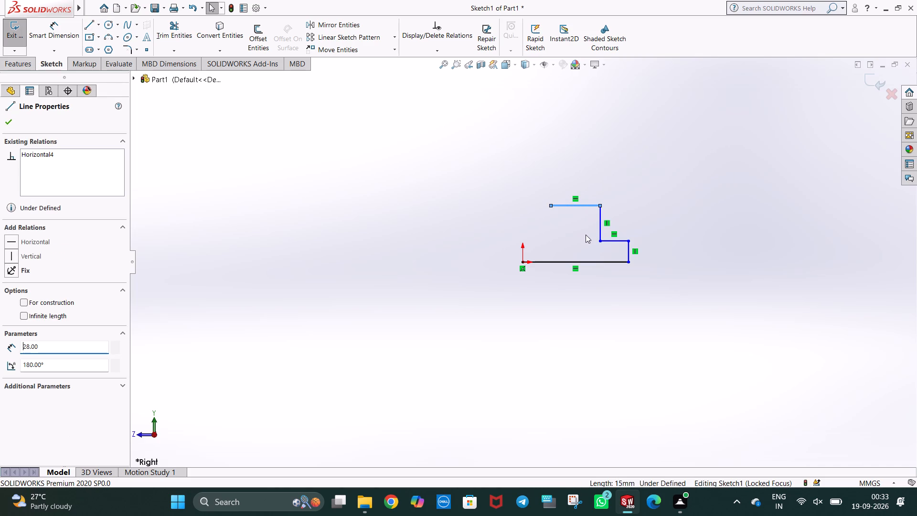
Draw a vertical line about 145 mm long upward from the free end of the 28 mm horizontal line.
{"action": "scroll", "coordinate": [554, 155], "scroll_direction": "up", "scroll_amount": 3}
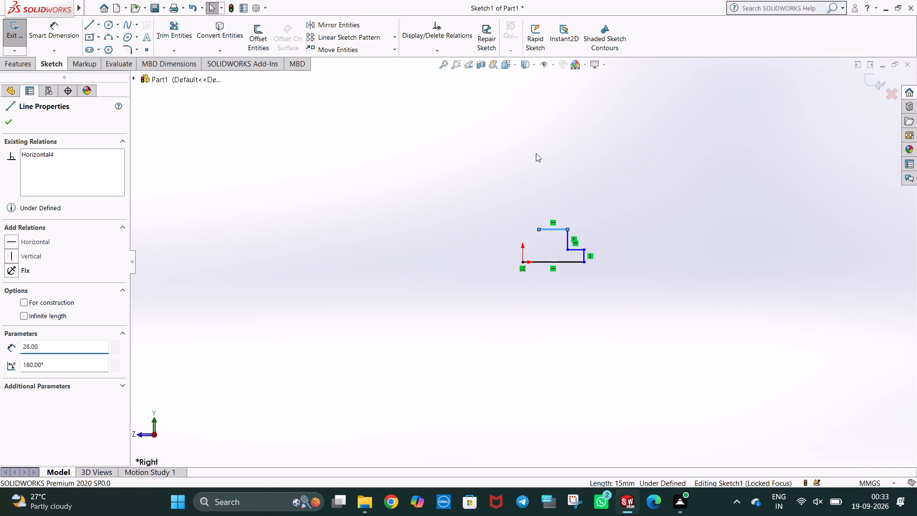
{"action": "scroll", "coordinate": [536, 153], "scroll_direction": "up", "scroll_amount": 1}
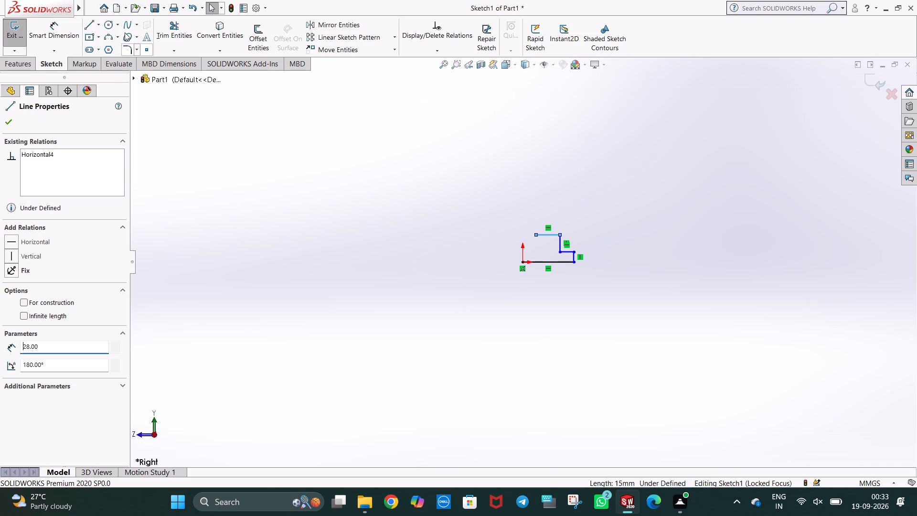
{"action": "left_click", "coordinate": [84, 26]}
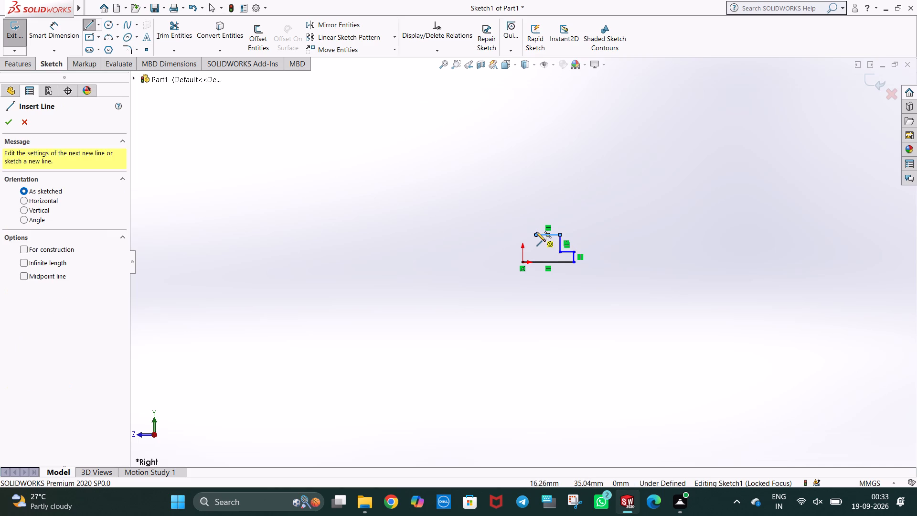
{"action": "left_click", "coordinate": [535, 235]}
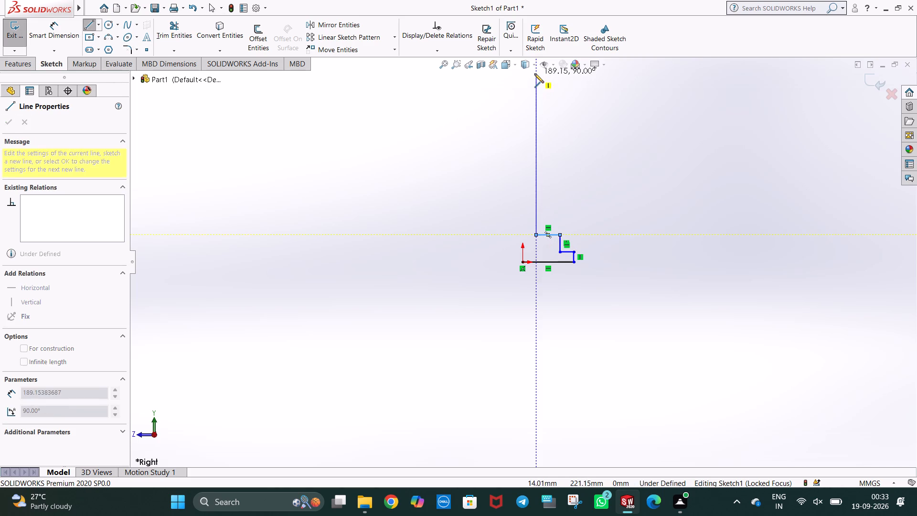
{"action": "left_click", "coordinate": [538, 111]}
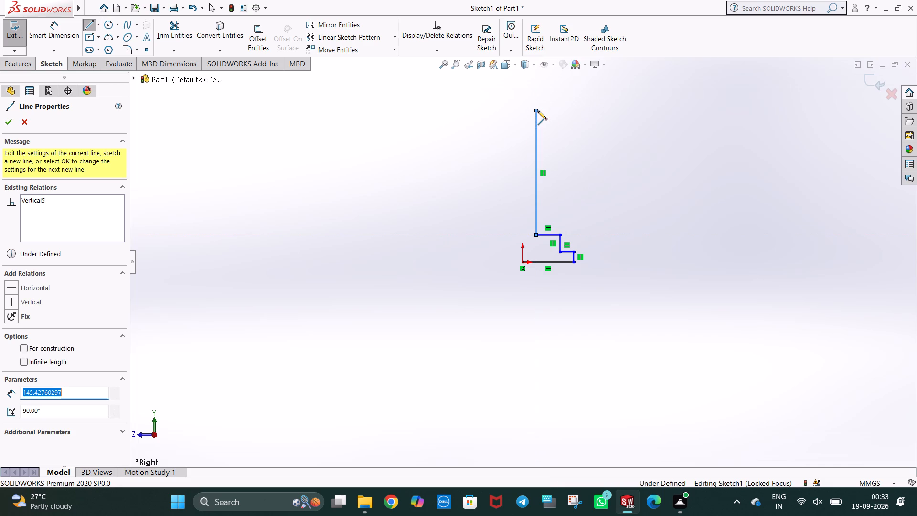
{"action": "key", "text": "Escape"}
{"action": "left_click", "coordinate": [490, 124]}
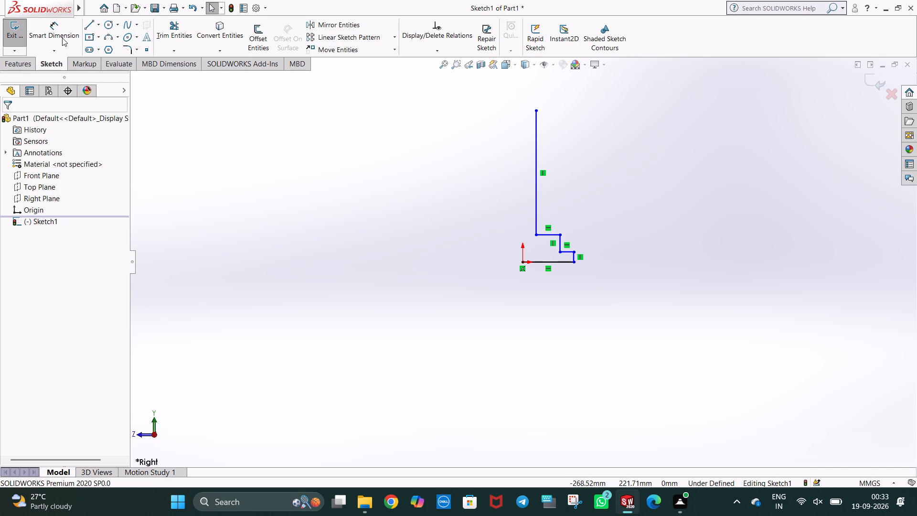
Dimension the overall height from the base line to the top endpoint of the long vertical line as 123 mm.
{"action": "left_click", "coordinate": [62, 38]}
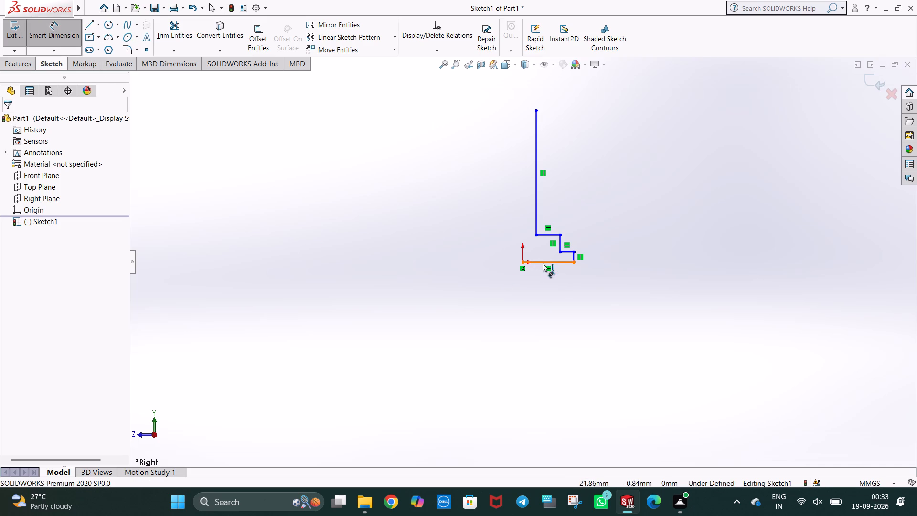
{"action": "left_click", "coordinate": [543, 263]}
{"action": "left_click", "coordinate": [534, 110]}
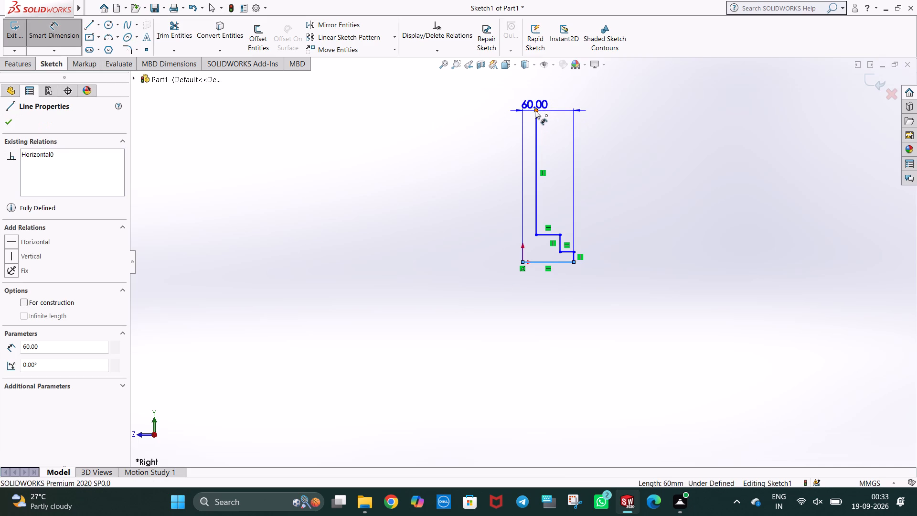
{"action": "left_click", "coordinate": [615, 189]}
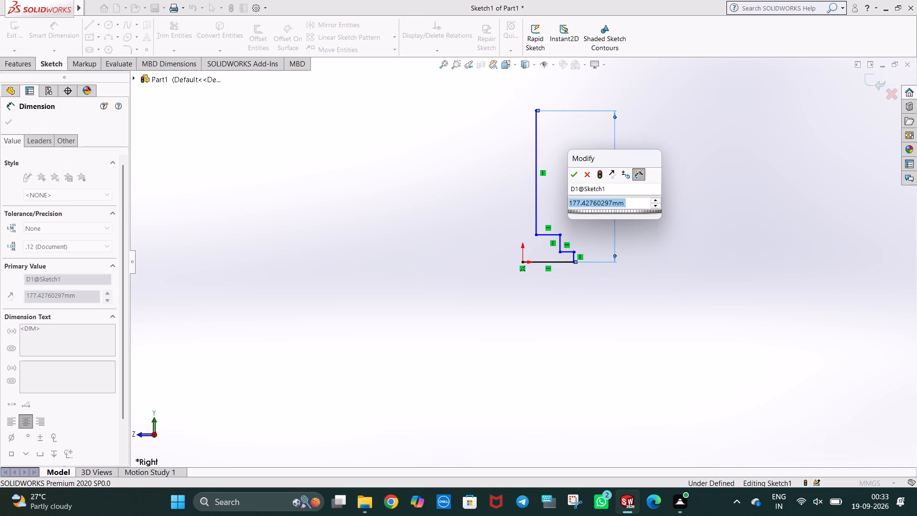
{"action": "type", "text": "123"}
{"action": "key", "text": "Return"}
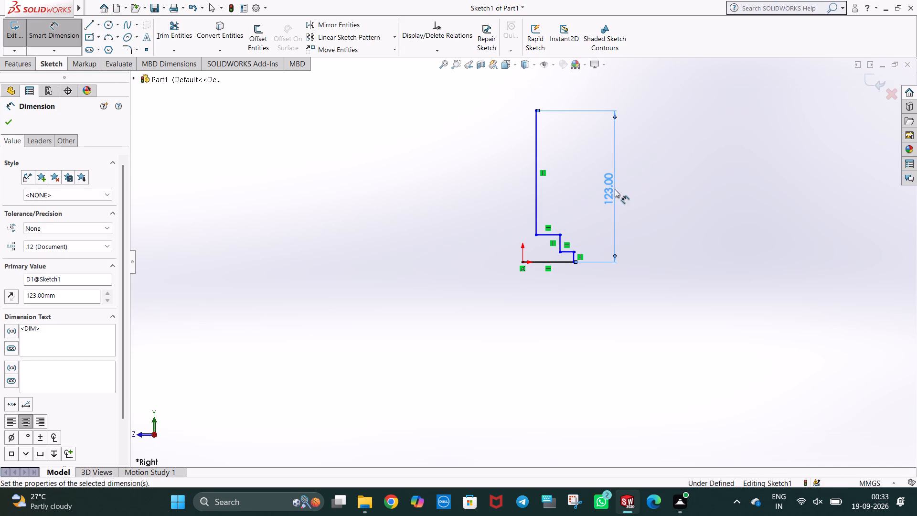
Set the overall height dimension of the profile to 124 mm.
{"action": "left_click", "coordinate": [669, 192]}
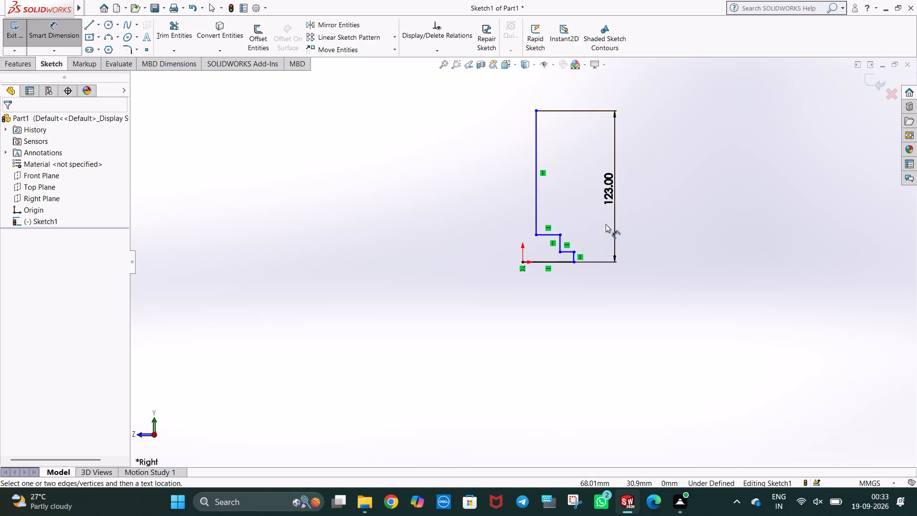
{"action": "left_click", "coordinate": [658, 205]}
{"action": "double_click", "coordinate": [609, 193]}
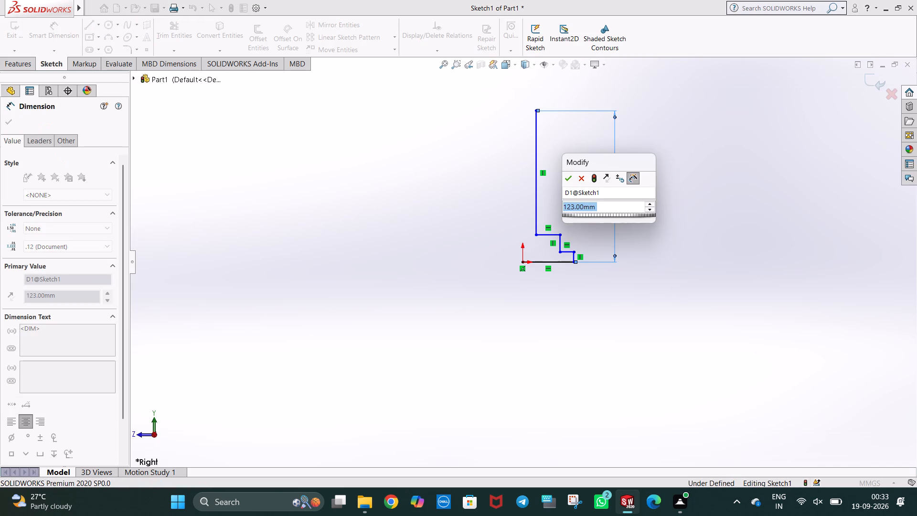
{"action": "type", "text": "124"}
{"action": "key", "text": "Return"}
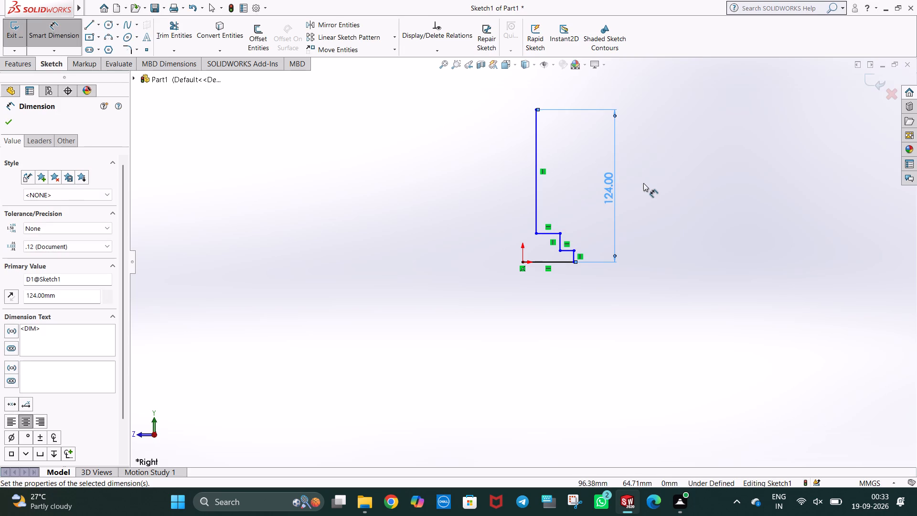
{"action": "left_click", "coordinate": [646, 184]}
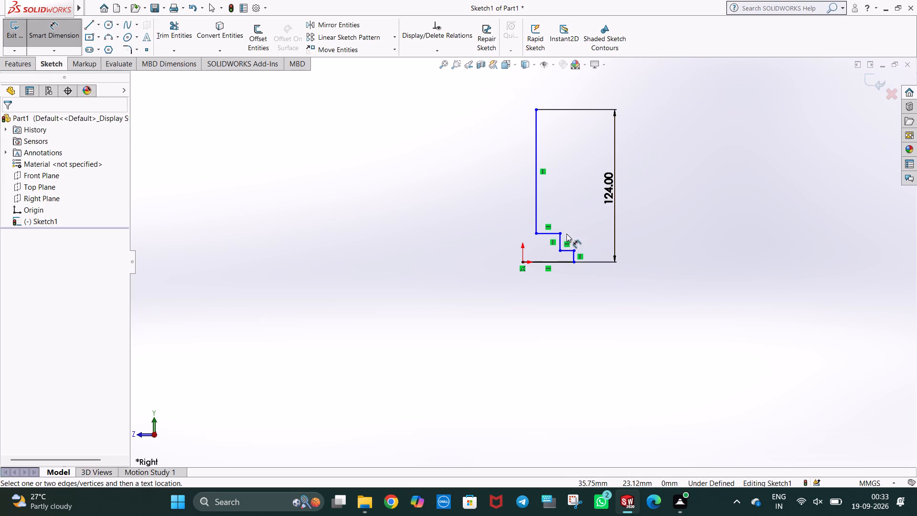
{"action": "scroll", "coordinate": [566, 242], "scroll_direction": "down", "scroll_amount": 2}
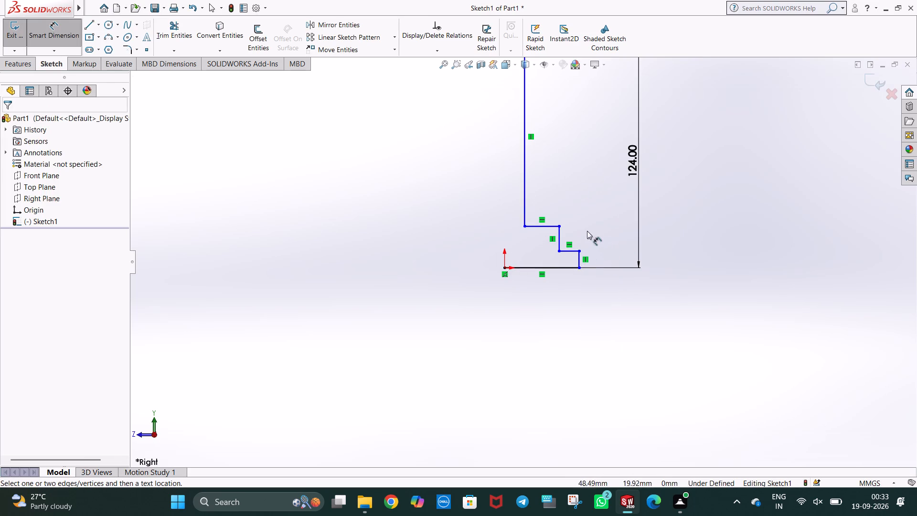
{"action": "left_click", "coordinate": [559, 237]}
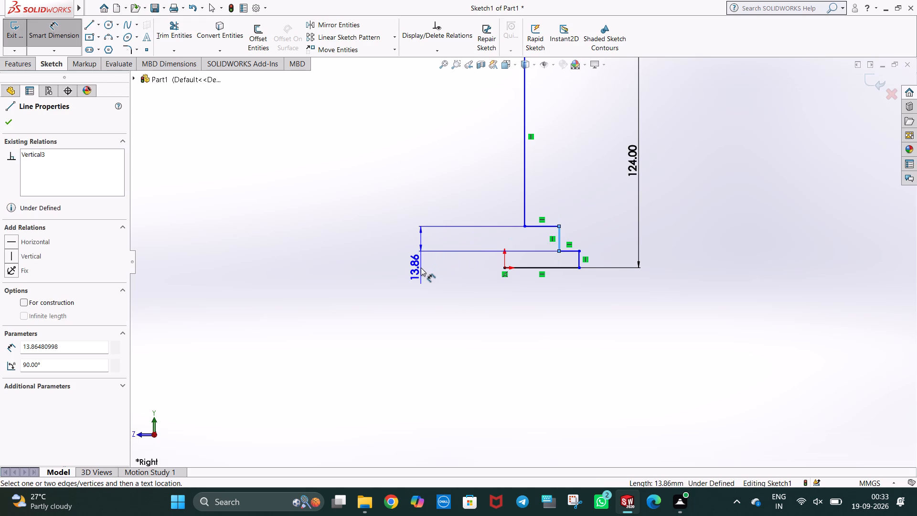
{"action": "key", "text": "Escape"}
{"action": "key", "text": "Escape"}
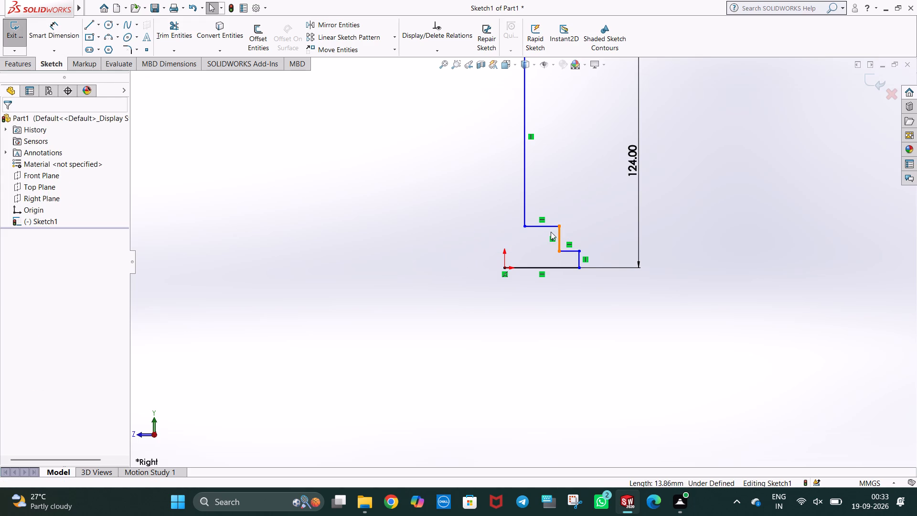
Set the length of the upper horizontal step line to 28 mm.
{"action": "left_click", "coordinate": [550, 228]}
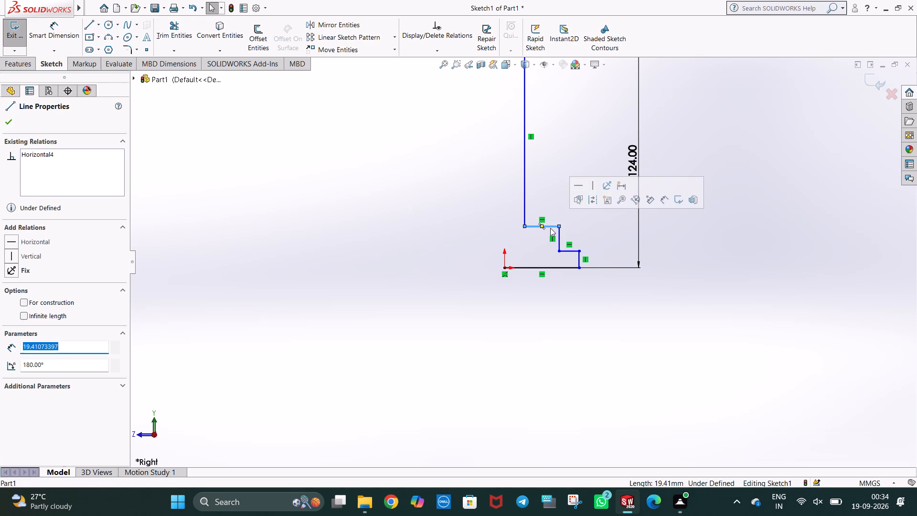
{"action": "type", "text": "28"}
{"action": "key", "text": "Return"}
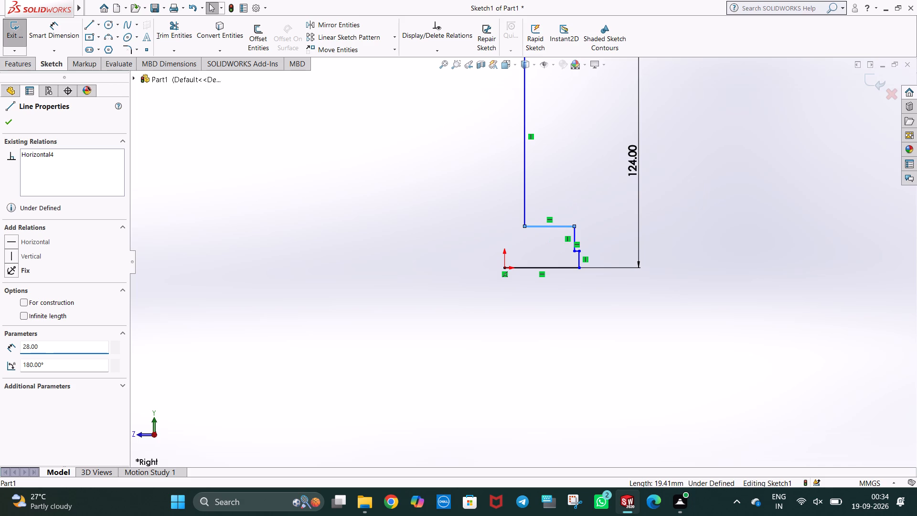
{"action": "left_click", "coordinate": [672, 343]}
Set the length of the short vertical line rising from the base line's outer end to 12 mm.
{"action": "scroll", "coordinate": [576, 310], "scroll_direction": "down", "scroll_amount": 3}
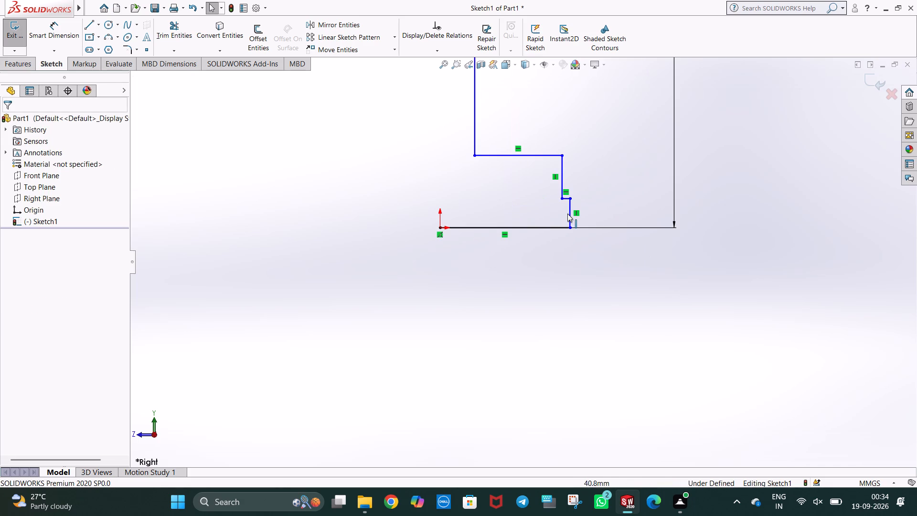
{"action": "left_click", "coordinate": [569, 213]}
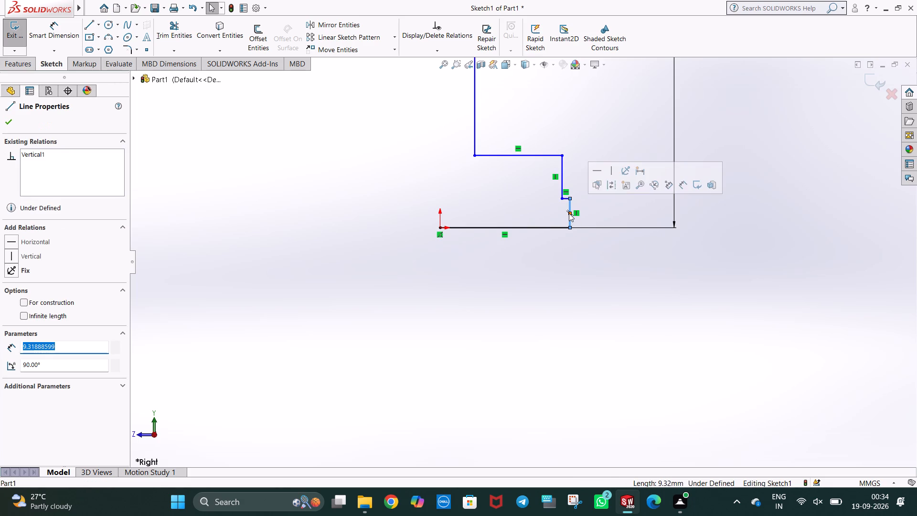
{"action": "type", "text": "12"}
{"action": "key", "text": "Return"}
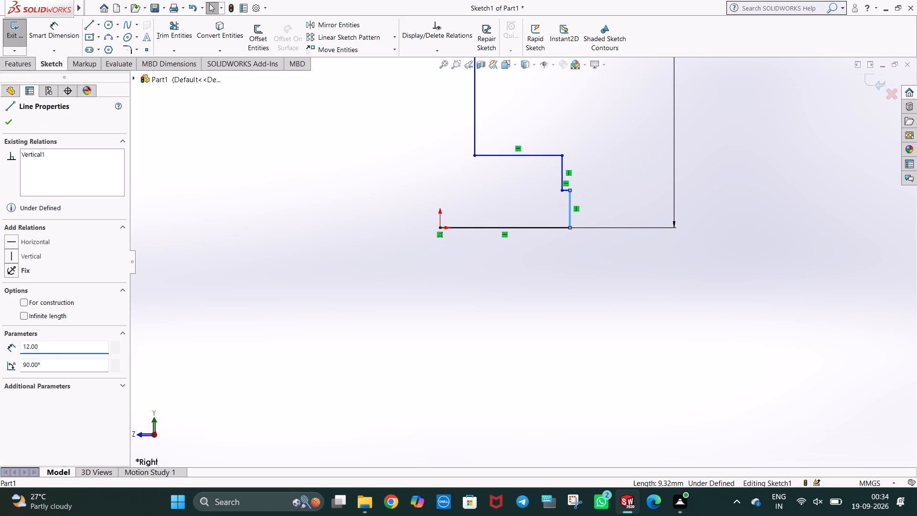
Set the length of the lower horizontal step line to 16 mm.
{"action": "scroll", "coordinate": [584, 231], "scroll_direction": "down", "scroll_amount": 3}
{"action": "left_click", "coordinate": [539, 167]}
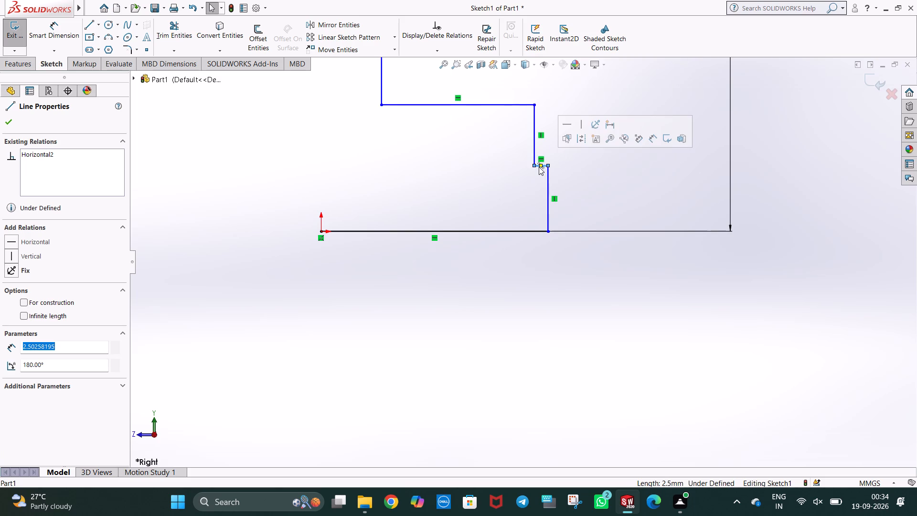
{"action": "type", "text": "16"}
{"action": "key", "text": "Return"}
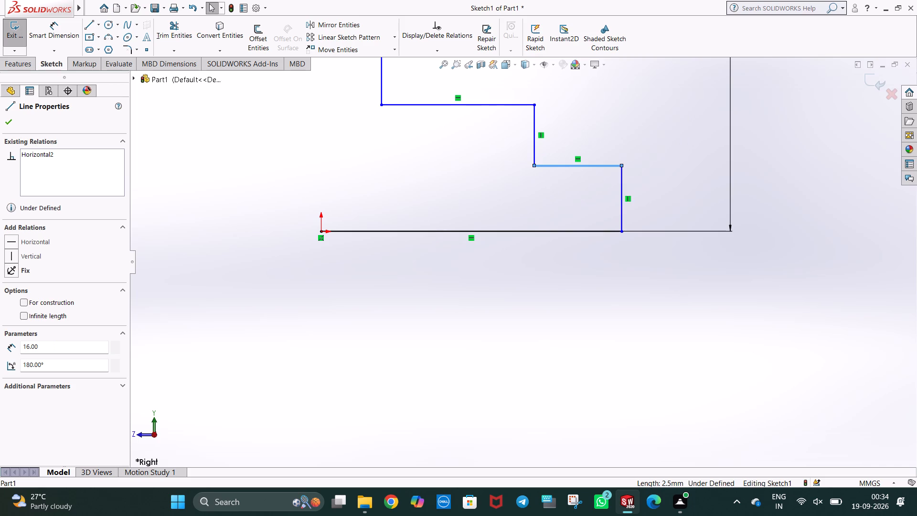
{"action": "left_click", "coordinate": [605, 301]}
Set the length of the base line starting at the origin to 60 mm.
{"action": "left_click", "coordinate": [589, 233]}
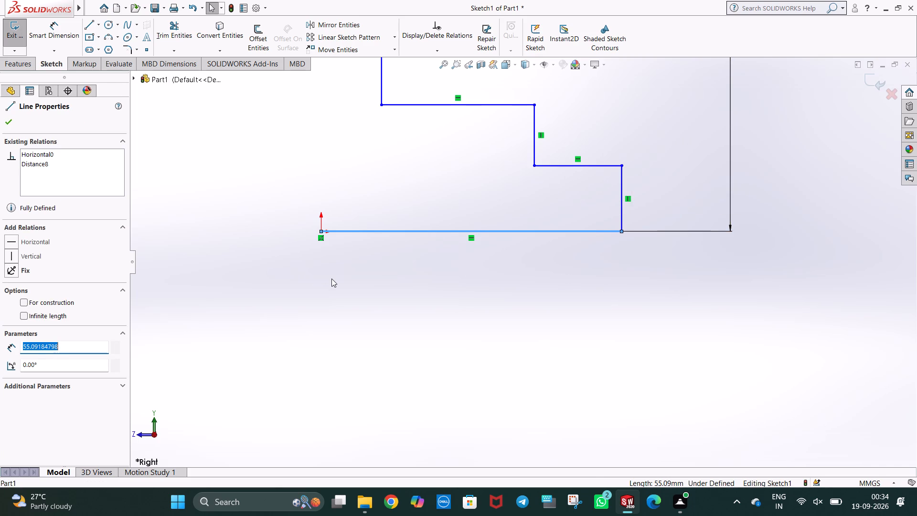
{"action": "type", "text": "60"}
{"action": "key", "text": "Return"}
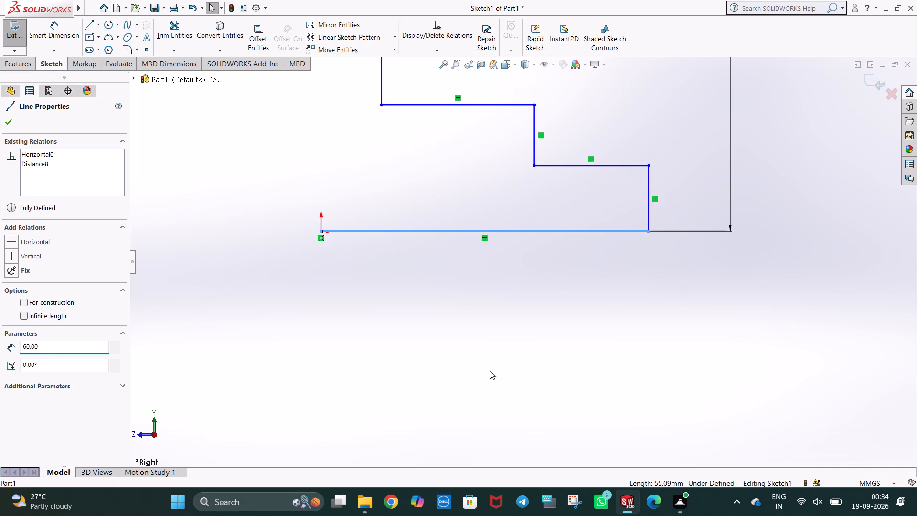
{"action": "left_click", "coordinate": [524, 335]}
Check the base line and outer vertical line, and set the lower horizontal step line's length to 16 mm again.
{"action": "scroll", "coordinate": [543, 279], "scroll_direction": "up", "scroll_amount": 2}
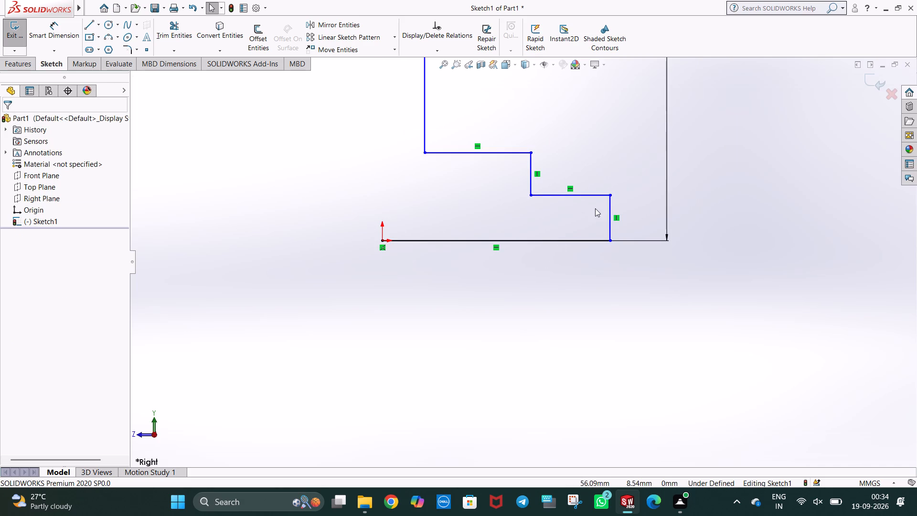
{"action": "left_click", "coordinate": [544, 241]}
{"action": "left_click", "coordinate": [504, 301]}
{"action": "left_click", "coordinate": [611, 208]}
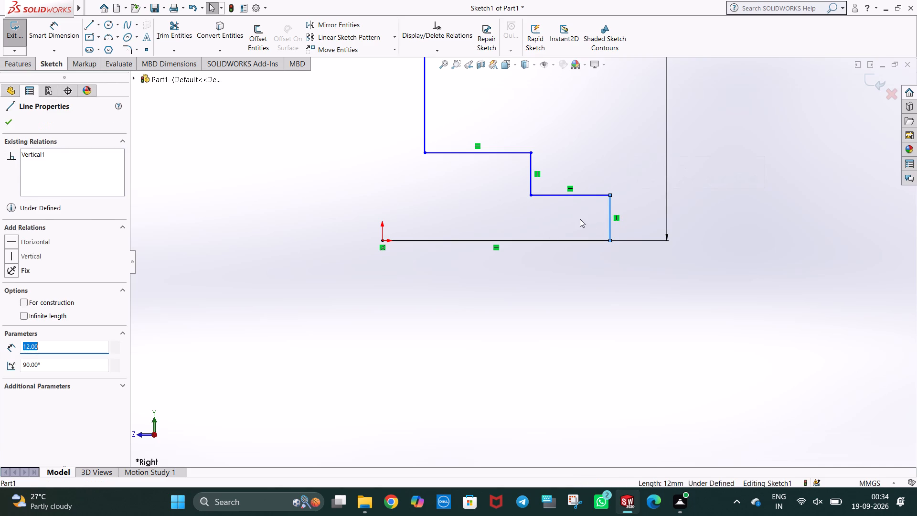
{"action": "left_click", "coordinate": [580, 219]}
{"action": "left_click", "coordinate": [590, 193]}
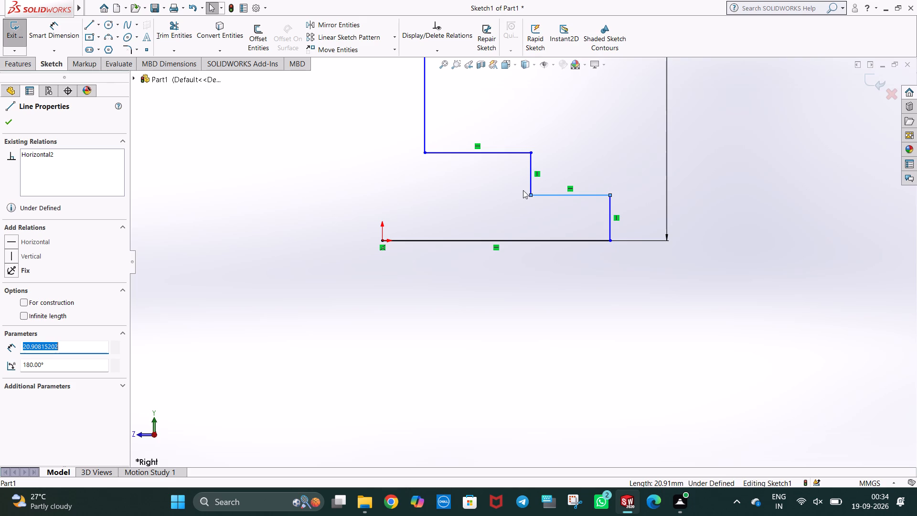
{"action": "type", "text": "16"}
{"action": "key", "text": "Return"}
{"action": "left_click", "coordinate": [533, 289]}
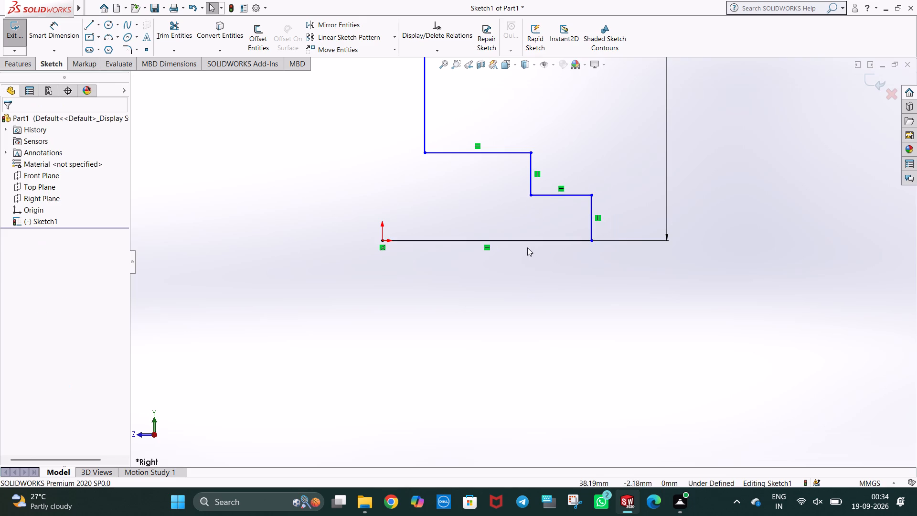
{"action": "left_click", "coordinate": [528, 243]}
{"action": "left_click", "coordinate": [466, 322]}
Add a 60 mm Smart Dimension to the base line, placed below the profile.
{"action": "left_click", "coordinate": [43, 43]}
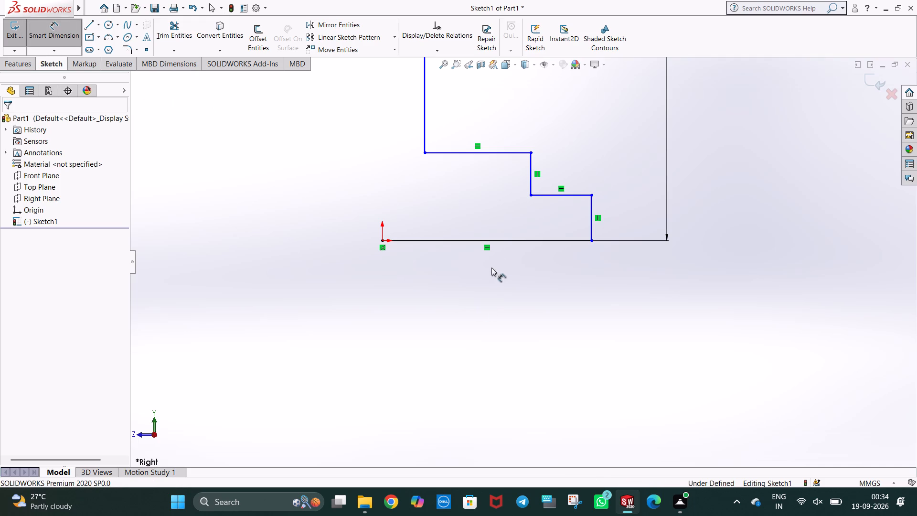
{"action": "left_click", "coordinate": [513, 238]}
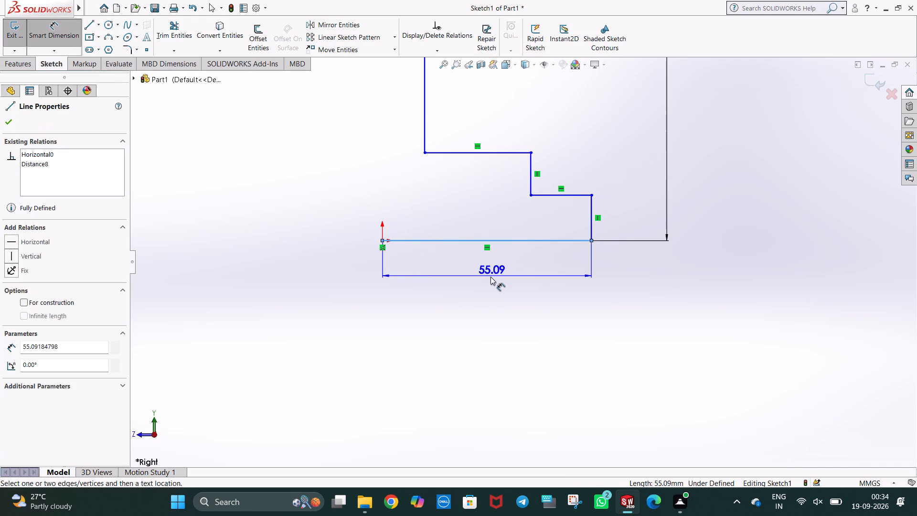
{"action": "left_click", "coordinate": [486, 277]}
{"action": "key", "text": "3"}
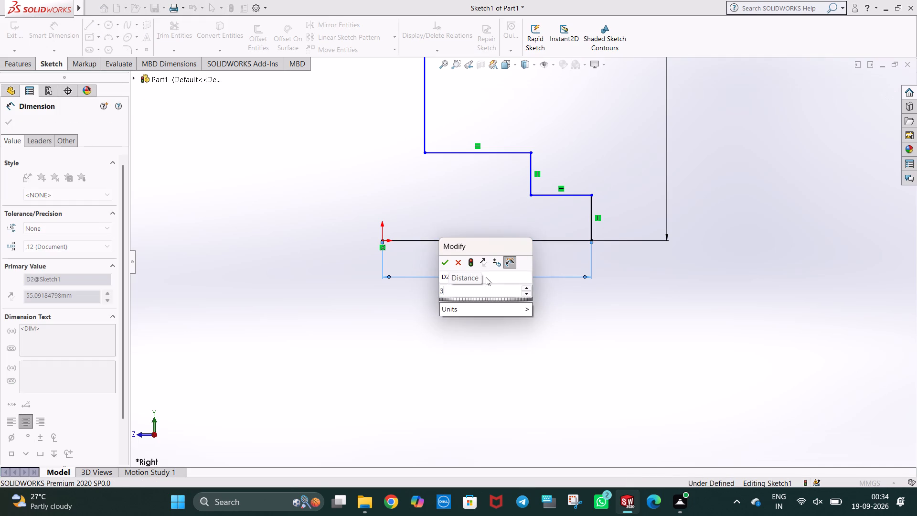
{"action": "key", "text": "BackSpace"}
{"action": "type", "text": "60"}
{"action": "key", "text": "Return"}
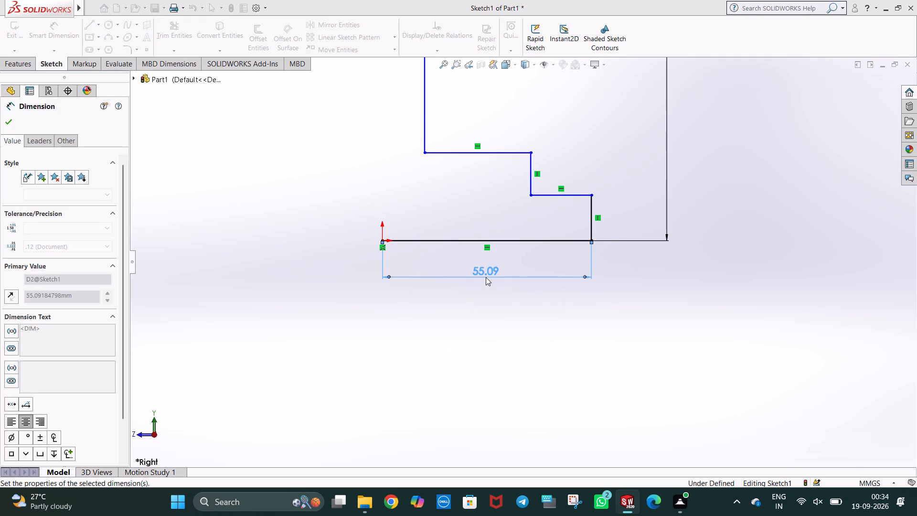
{"action": "left_click", "coordinate": [509, 309]}
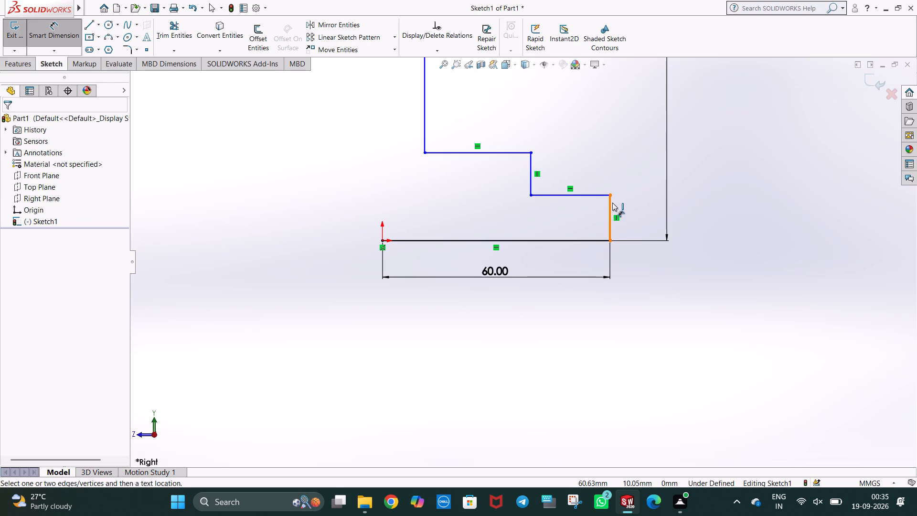
Dimension the outer vertical line above the base line as 12 mm.
{"action": "left_click", "coordinate": [612, 203]}
{"action": "left_click", "coordinate": [582, 219]}
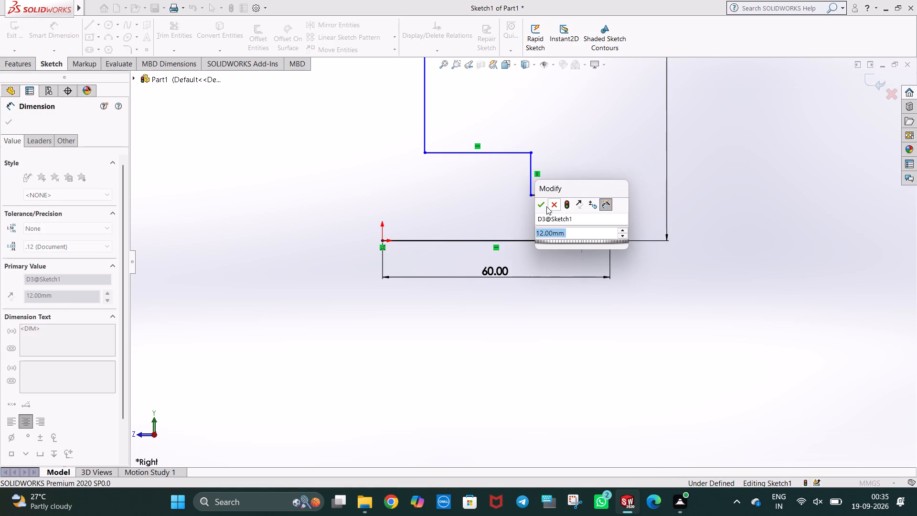
{"action": "left_click", "coordinate": [543, 206]}
Dimension the lower horizontal step line as 16 mm.
{"action": "left_click", "coordinate": [551, 193]}
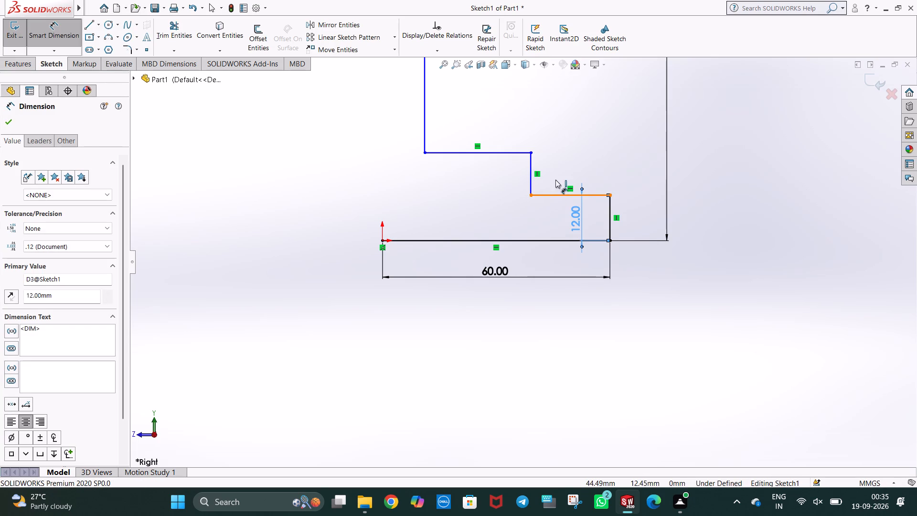
{"action": "left_click", "coordinate": [570, 172]}
{"action": "type", "text": "16"}
{"action": "key", "text": "Return"}
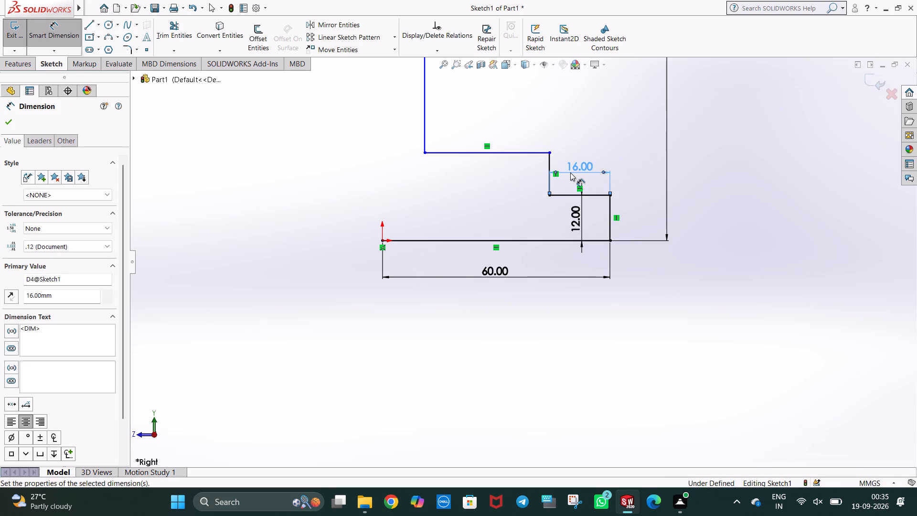
{"action": "left_click", "coordinate": [654, 309]}
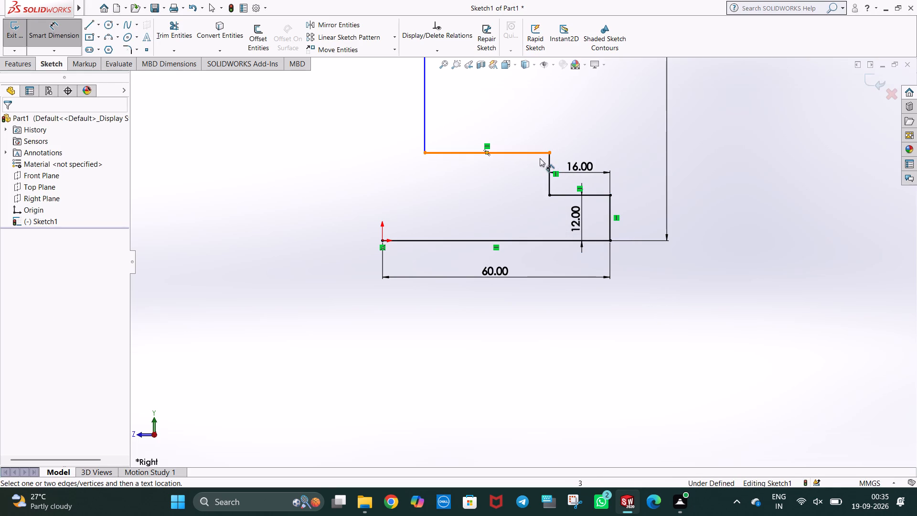
Dimension the vertical line between the two horizontal steps as 20 mm.
{"action": "left_click", "coordinate": [550, 161]}
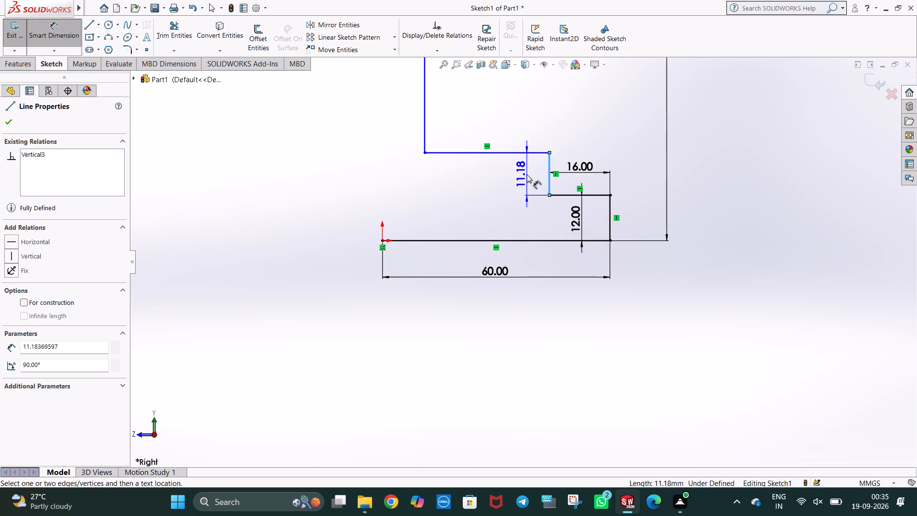
{"action": "left_click", "coordinate": [526, 178]}
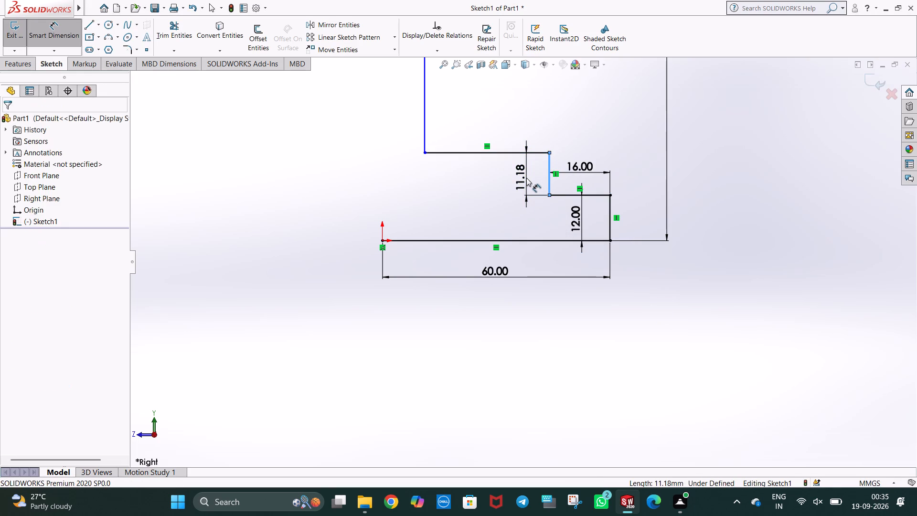
{"action": "type", "text": "20"}
{"action": "key", "text": "Return"}
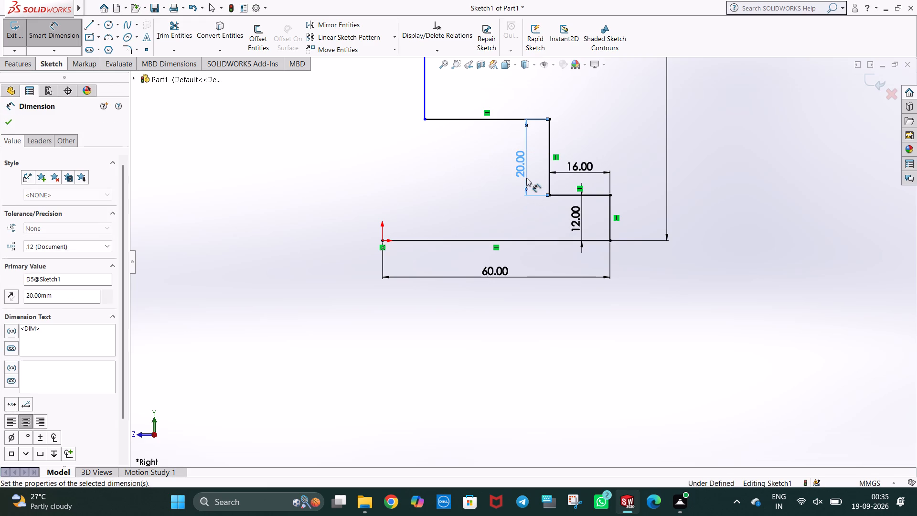
Dimension the upper horizontal step line at the foot of the long vertical line as 30 mm.
{"action": "left_click", "coordinate": [490, 120]}
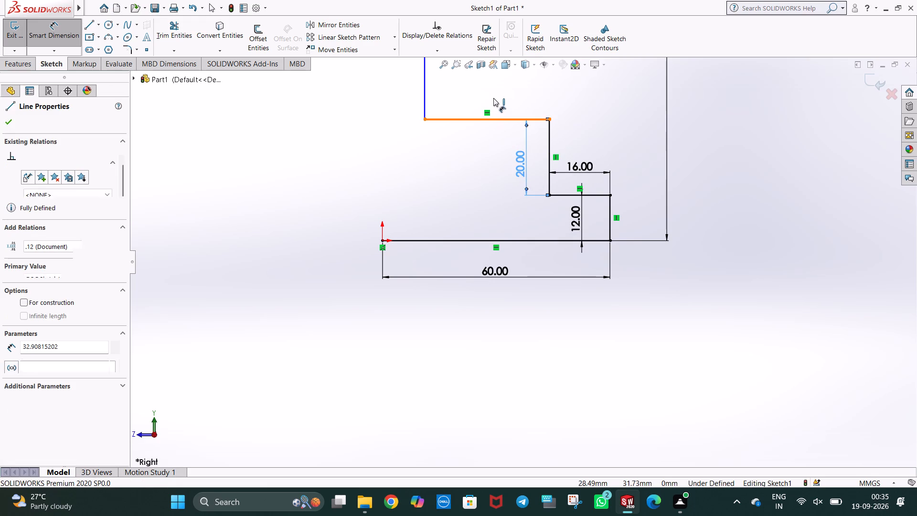
{"action": "left_click", "coordinate": [492, 98]}
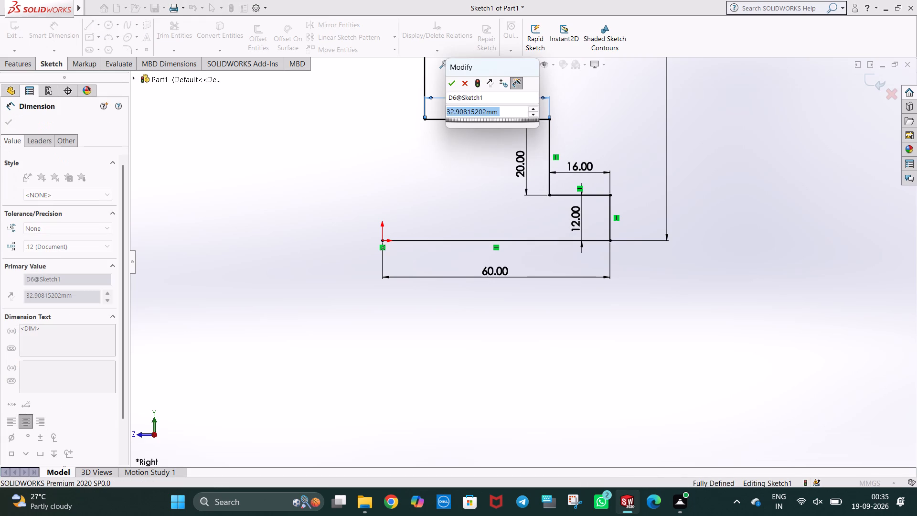
{"action": "type", "text": "30"}
{"action": "key", "text": "Return"}
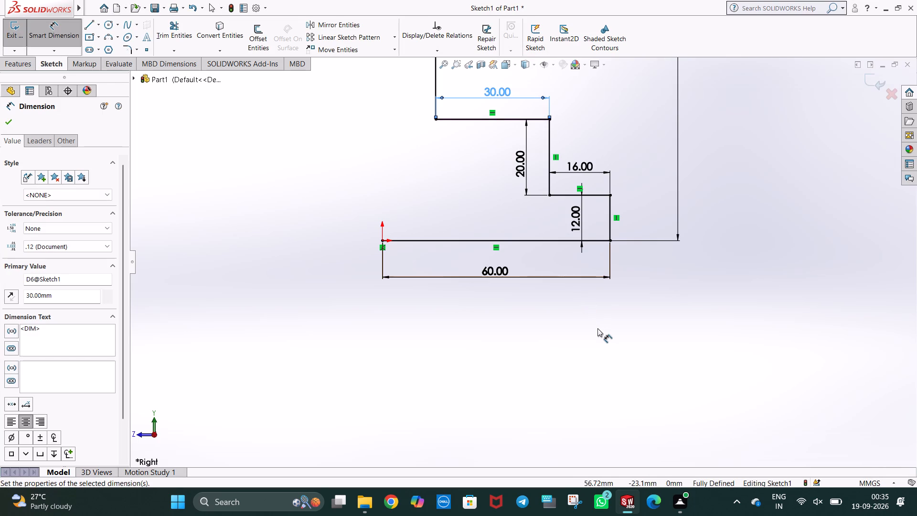
{"action": "left_click", "coordinate": [597, 328]}
Draw a vertical centerline about 145 mm long upward from the origin, extending past the profile's top endpoint.
{"action": "scroll", "coordinate": [551, 196], "scroll_direction": "up", "scroll_amount": 4}
{"action": "scroll", "coordinate": [495, 202], "scroll_direction": "up", "scroll_amount": 1}
{"action": "scroll", "coordinate": [465, 144], "scroll_direction": "up", "scroll_amount": 2}
{"action": "scroll", "coordinate": [465, 144], "scroll_direction": "down", "scroll_amount": 2}
{"action": "left_click", "coordinate": [100, 24]}
{"action": "left_click", "coordinate": [102, 53]}
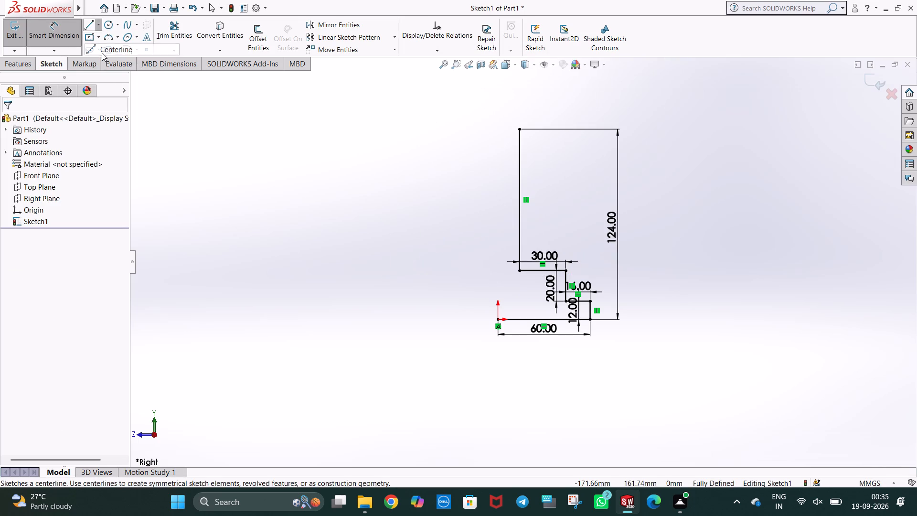
{"action": "left_click", "coordinate": [497, 319]}
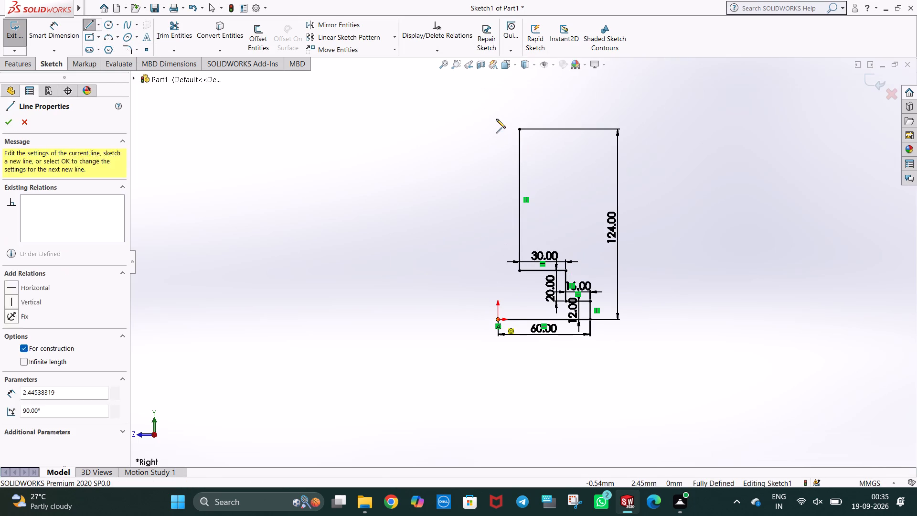
{"action": "left_click", "coordinate": [500, 97]}
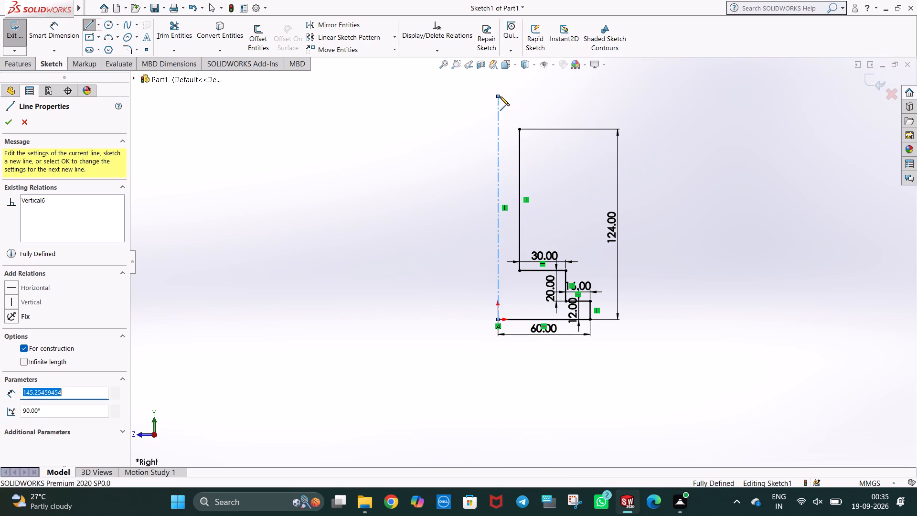
{"action": "key", "text": "Escape"}
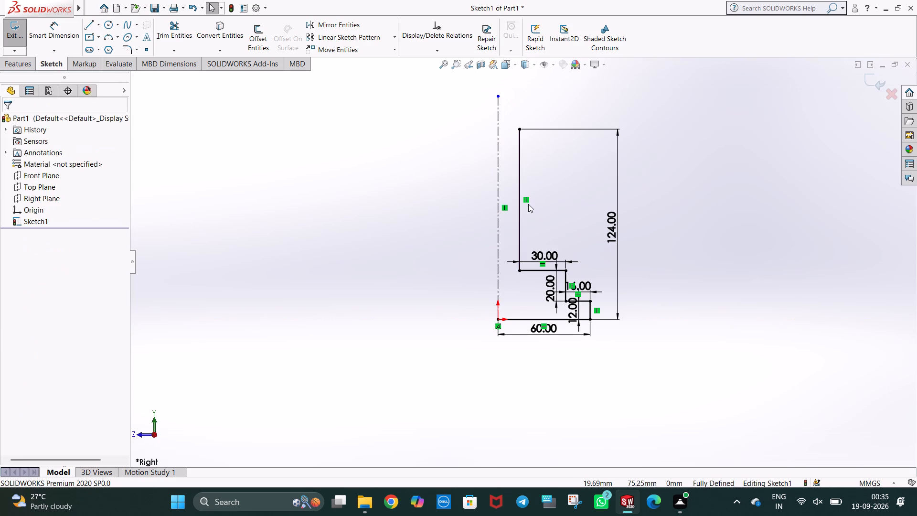
{"action": "left_click", "coordinate": [460, 155]}
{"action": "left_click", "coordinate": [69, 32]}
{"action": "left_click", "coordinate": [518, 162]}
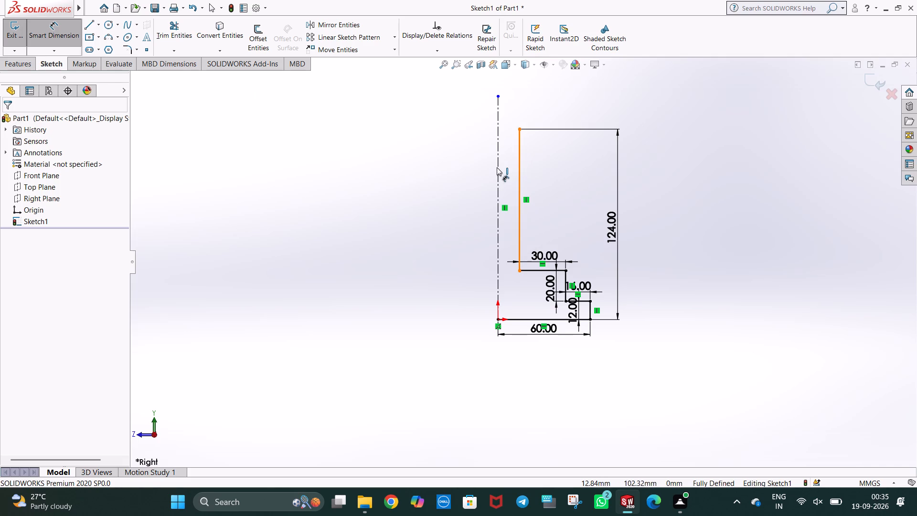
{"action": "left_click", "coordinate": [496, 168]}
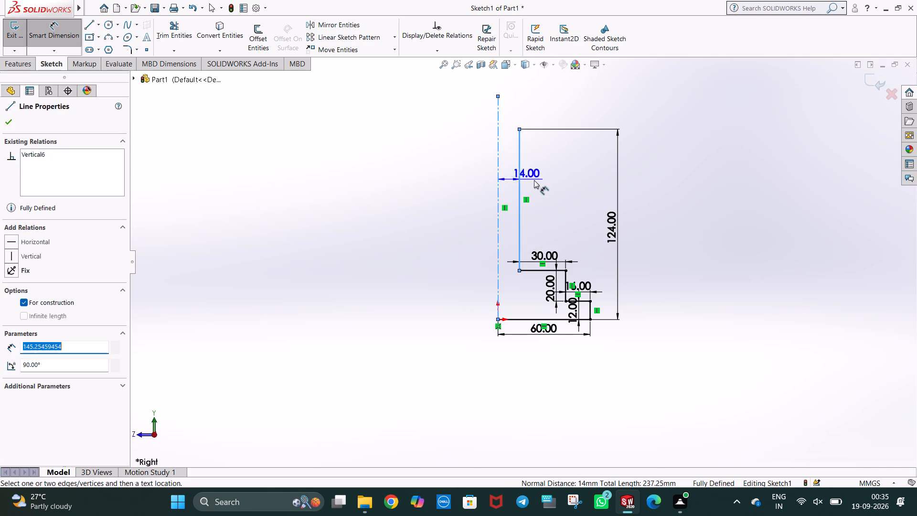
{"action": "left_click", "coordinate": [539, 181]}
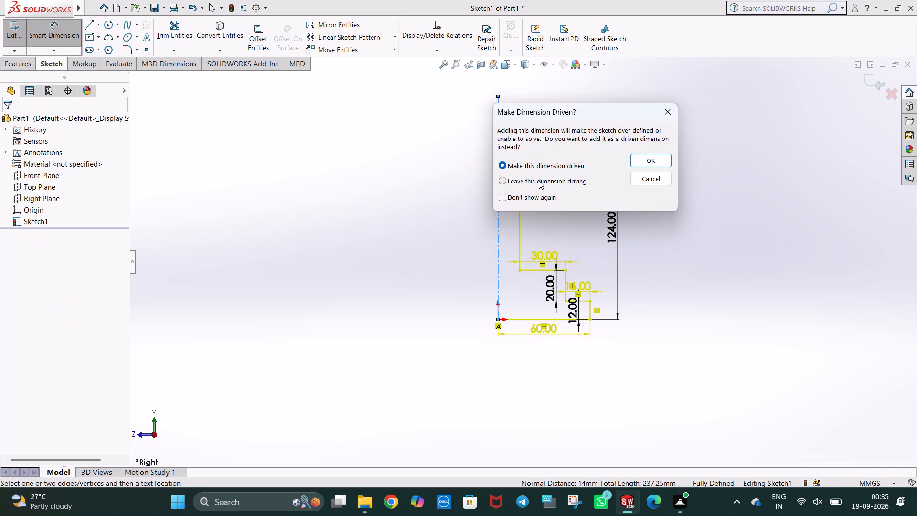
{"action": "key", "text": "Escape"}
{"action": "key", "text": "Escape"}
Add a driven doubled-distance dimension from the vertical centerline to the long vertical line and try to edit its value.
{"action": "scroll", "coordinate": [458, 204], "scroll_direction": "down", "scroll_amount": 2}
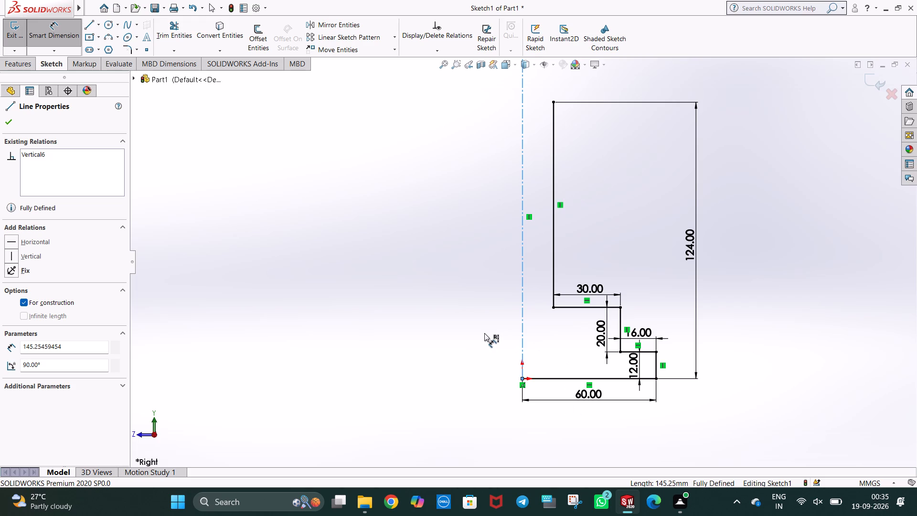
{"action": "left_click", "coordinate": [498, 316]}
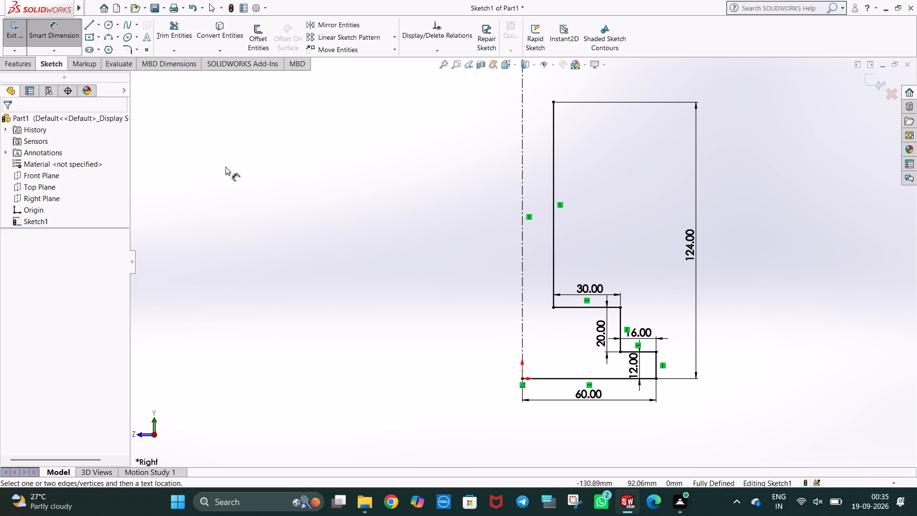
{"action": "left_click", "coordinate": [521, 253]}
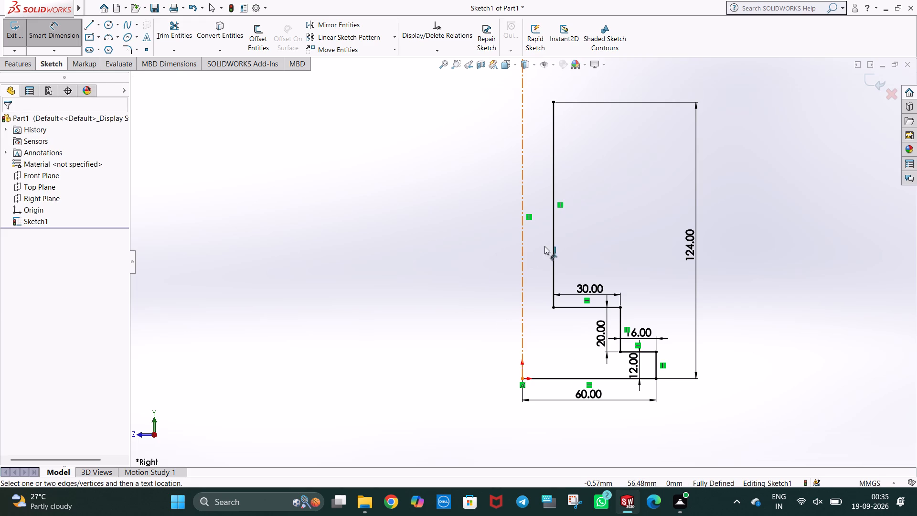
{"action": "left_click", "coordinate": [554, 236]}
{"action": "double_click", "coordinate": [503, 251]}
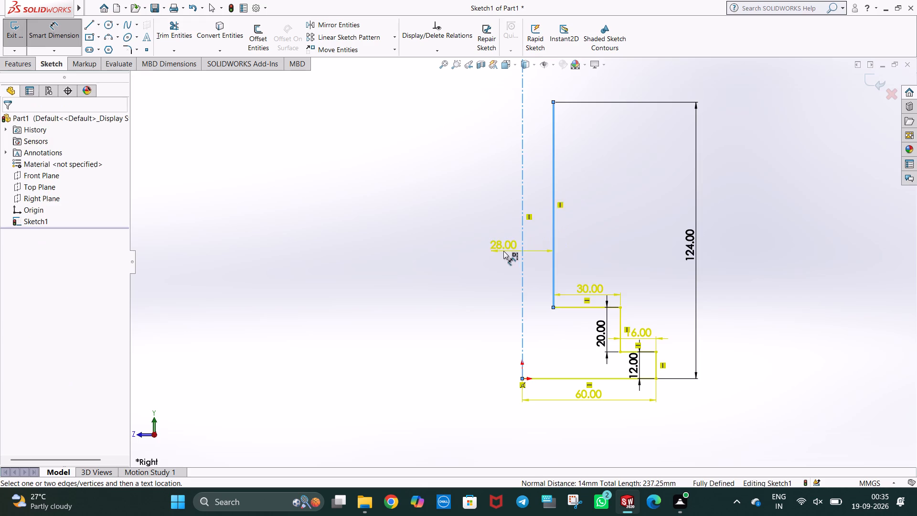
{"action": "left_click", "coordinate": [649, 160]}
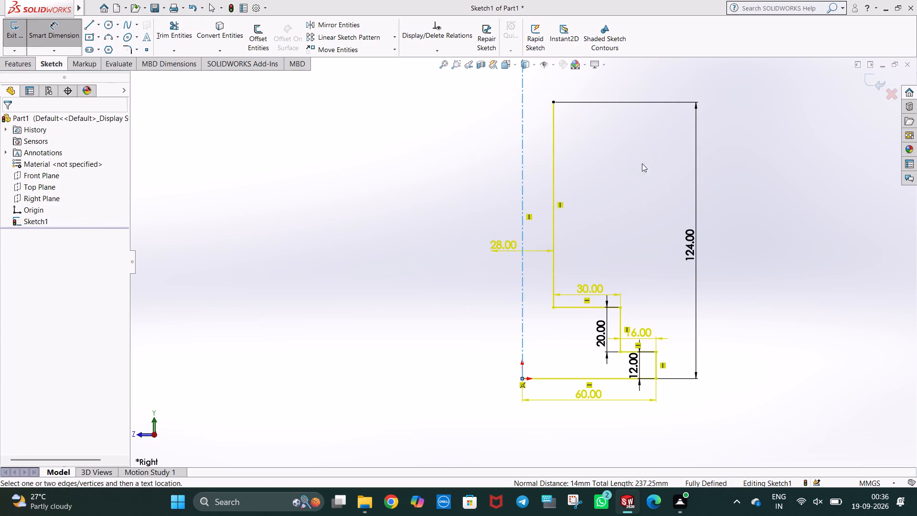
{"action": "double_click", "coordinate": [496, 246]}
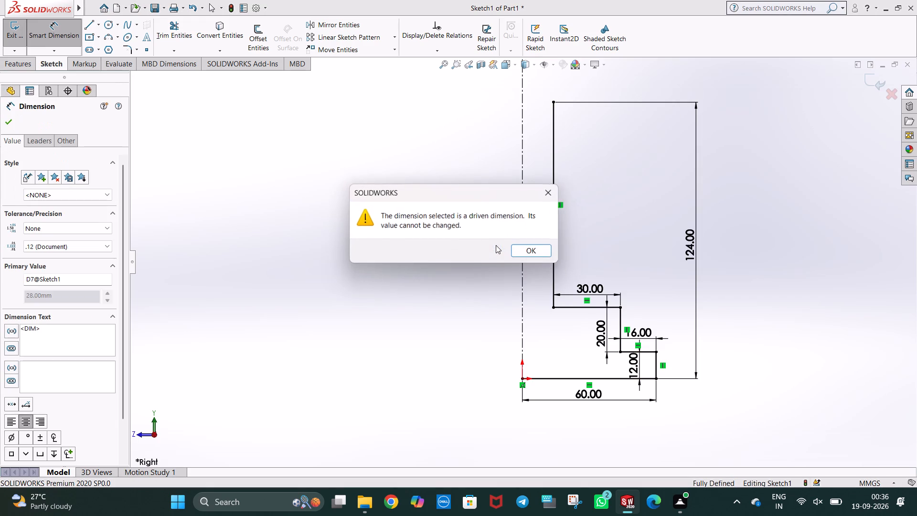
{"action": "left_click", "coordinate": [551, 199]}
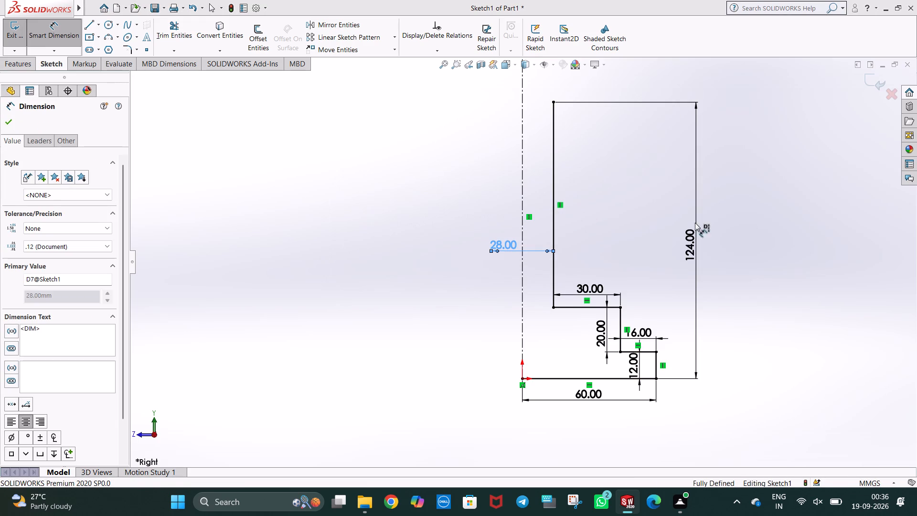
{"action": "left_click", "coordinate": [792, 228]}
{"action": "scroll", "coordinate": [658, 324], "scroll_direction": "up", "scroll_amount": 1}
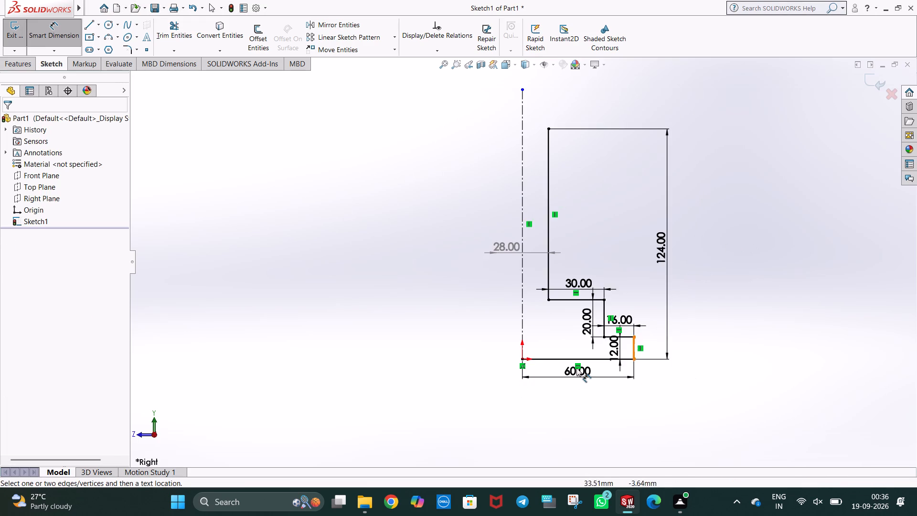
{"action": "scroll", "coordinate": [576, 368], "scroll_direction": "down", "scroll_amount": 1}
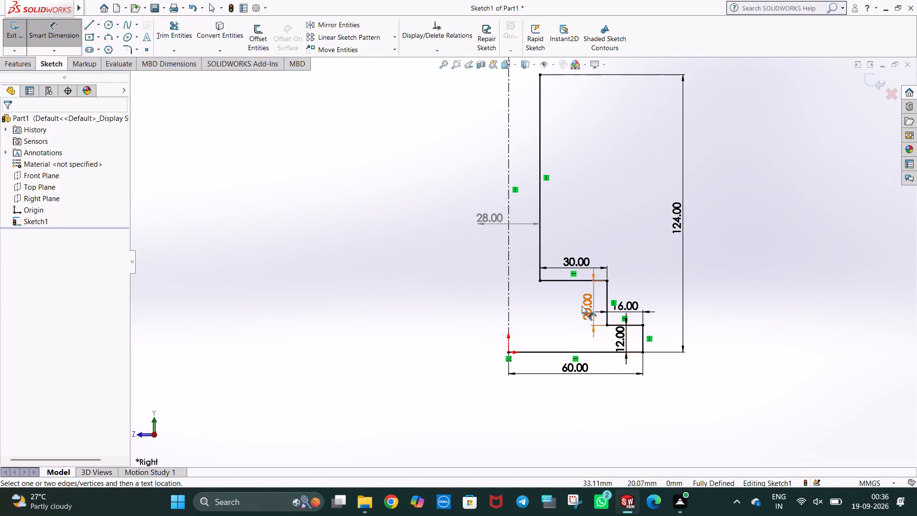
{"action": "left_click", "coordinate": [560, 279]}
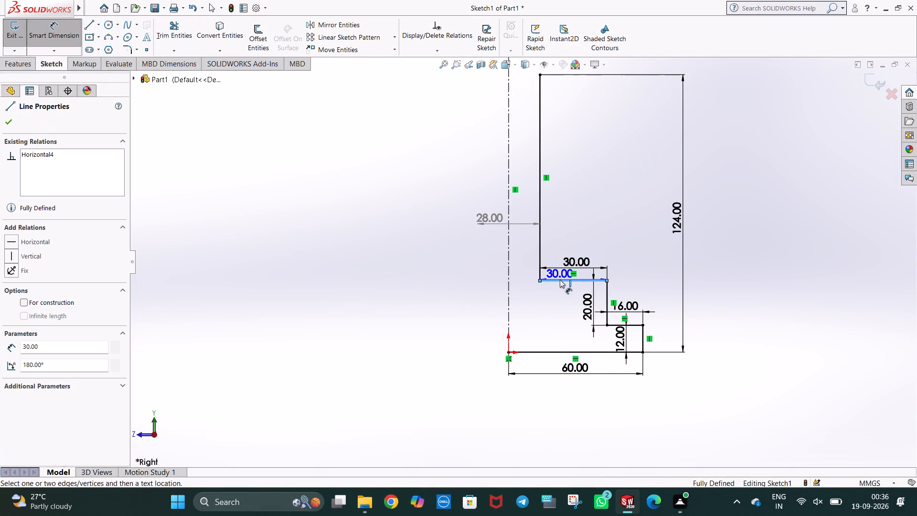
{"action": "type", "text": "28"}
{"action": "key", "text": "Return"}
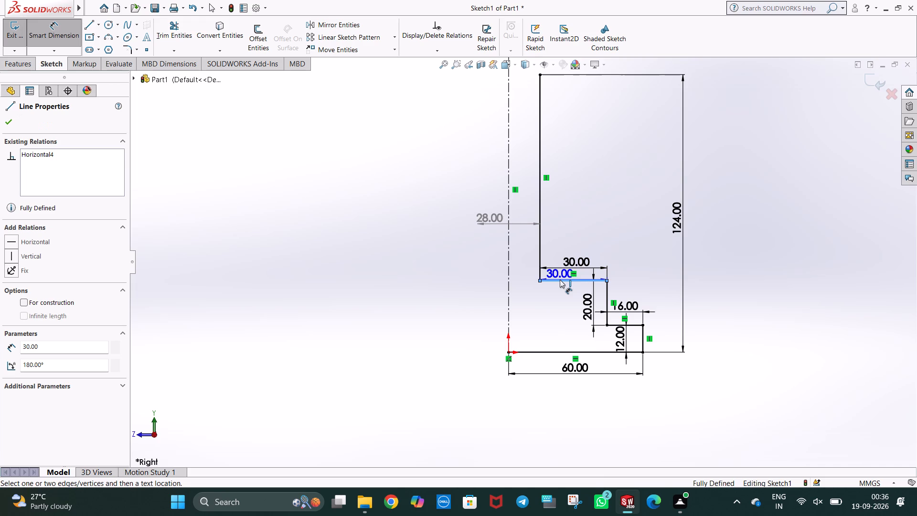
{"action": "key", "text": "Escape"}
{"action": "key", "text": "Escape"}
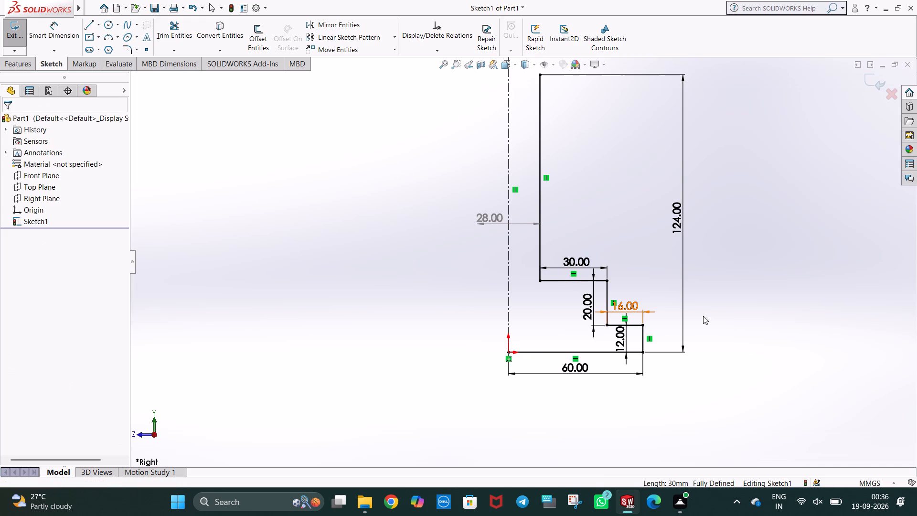
Set the upper horizontal step line's length to 28 mm.
{"action": "left_click", "coordinate": [776, 317]}
{"action": "double_click", "coordinate": [575, 262]}
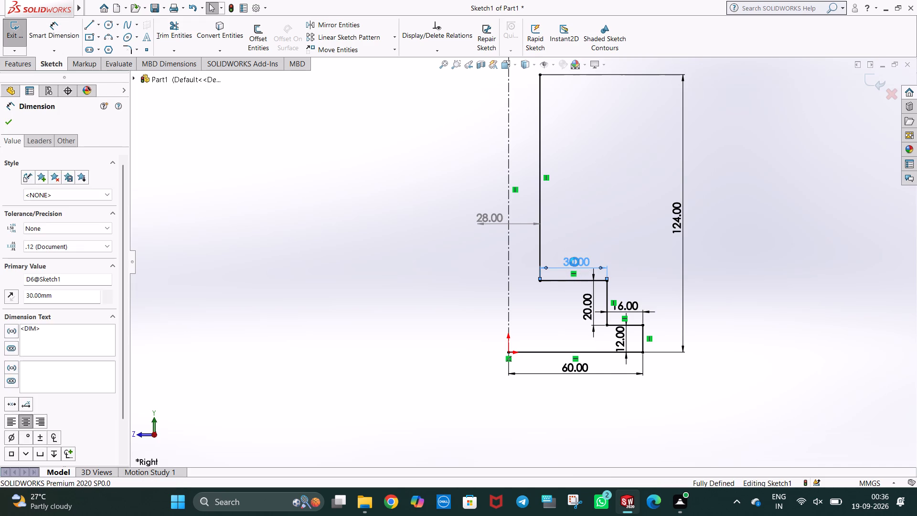
{"action": "type", "text": "28"}
{"action": "key", "text": "Return"}
{"action": "left_click", "coordinate": [768, 222]}
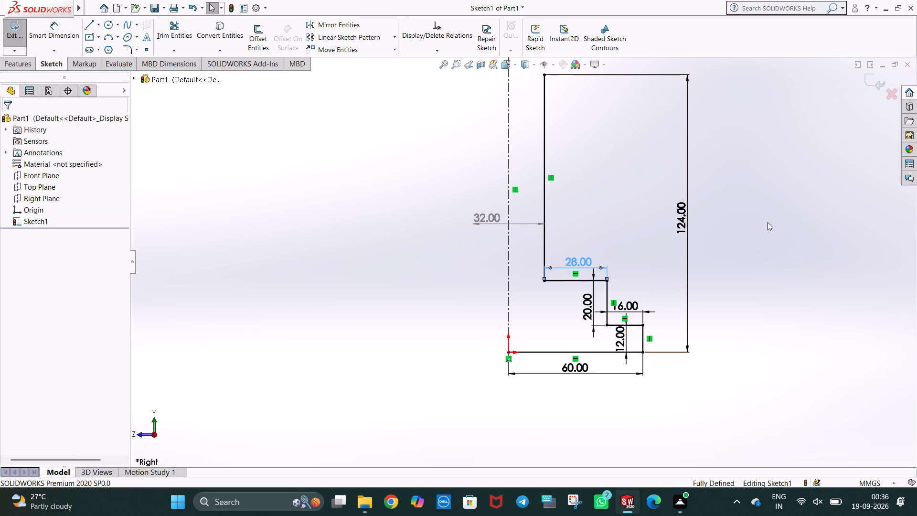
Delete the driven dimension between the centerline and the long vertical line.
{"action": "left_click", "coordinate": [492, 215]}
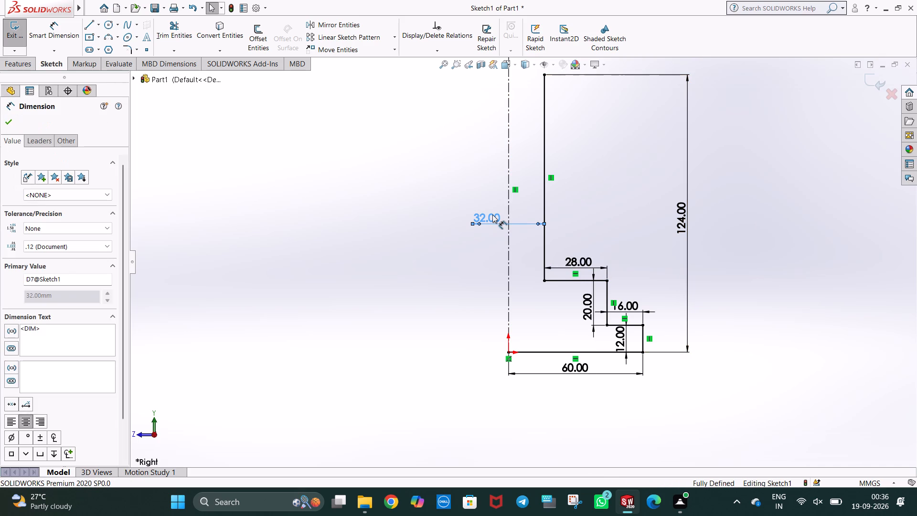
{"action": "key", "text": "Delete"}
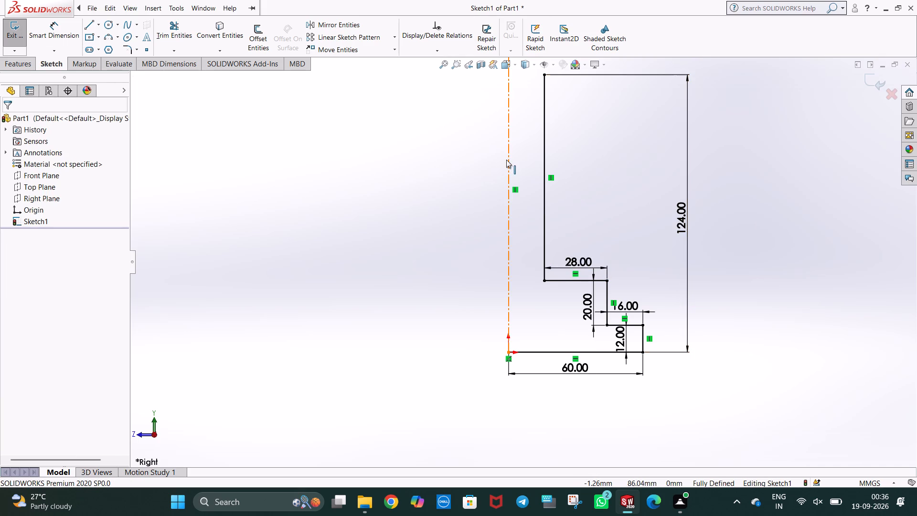
Mirror all six stepped profile lines, including the base line, about the vertical centerline, keeping the originals.
{"action": "scroll", "coordinate": [475, 239], "scroll_direction": "up", "scroll_amount": 1}
{"action": "scroll", "coordinate": [595, 187], "scroll_direction": "up", "scroll_amount": 1}
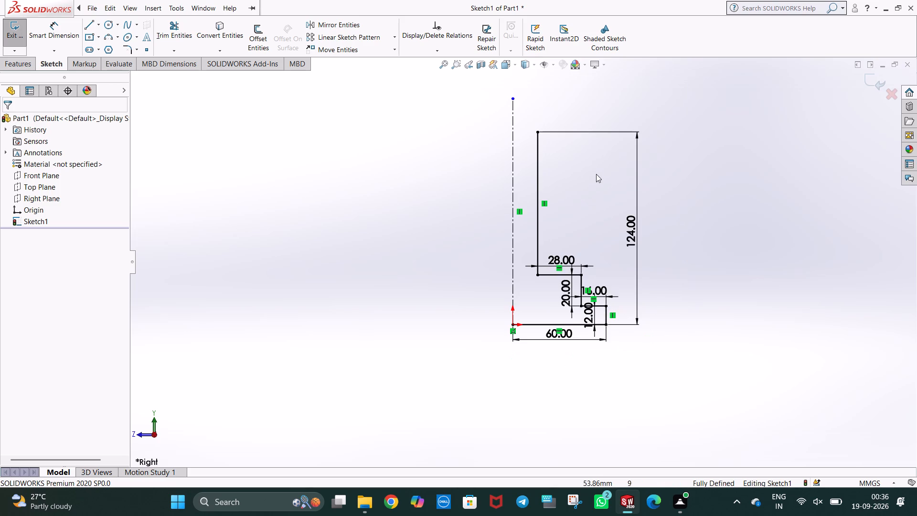
{"action": "scroll", "coordinate": [532, 161], "scroll_direction": "down", "scroll_amount": 1}
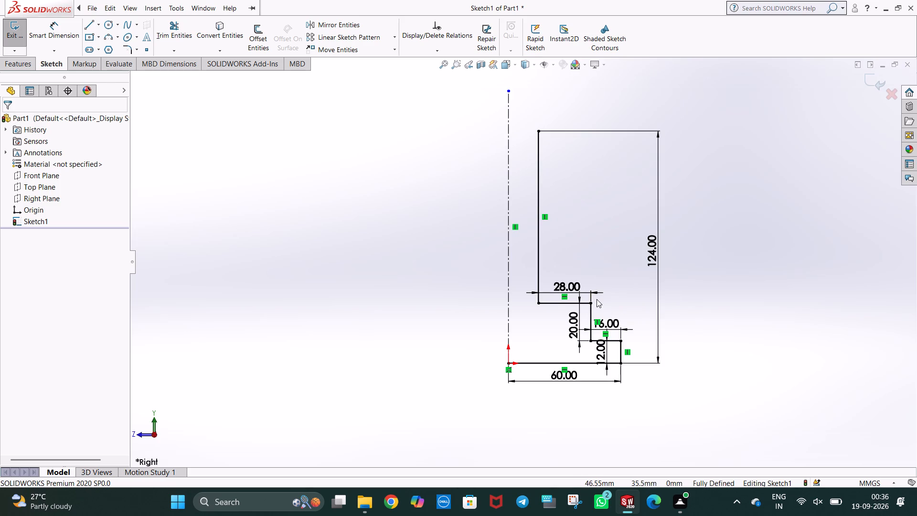
{"action": "left_click", "coordinate": [346, 24]}
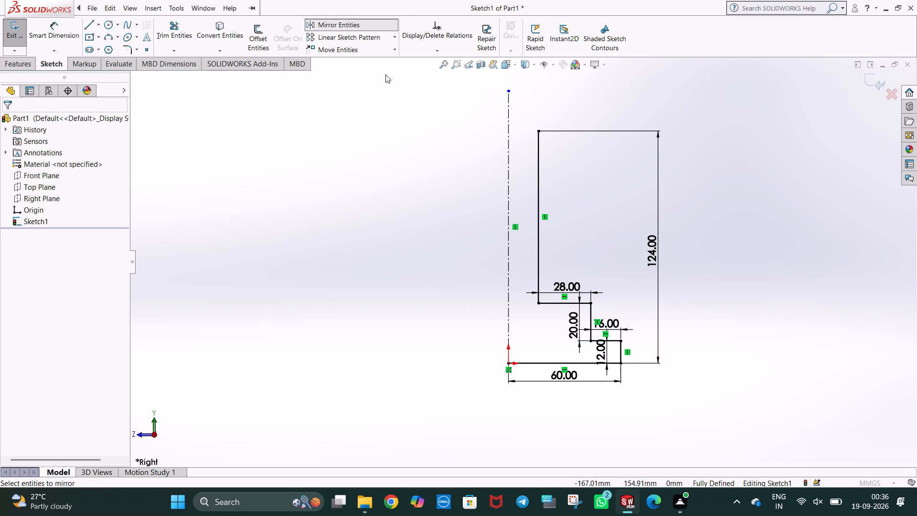
{"action": "left_click_drag", "start_coordinate": [519, 128], "coordinate": [640, 355]}
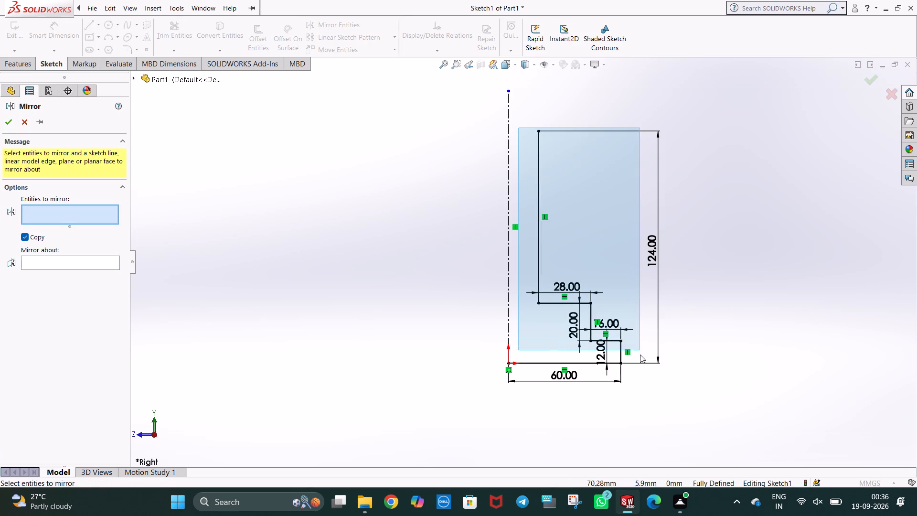
{"action": "left_click_drag", "start_coordinate": [640, 355], "coordinate": [640, 384]}
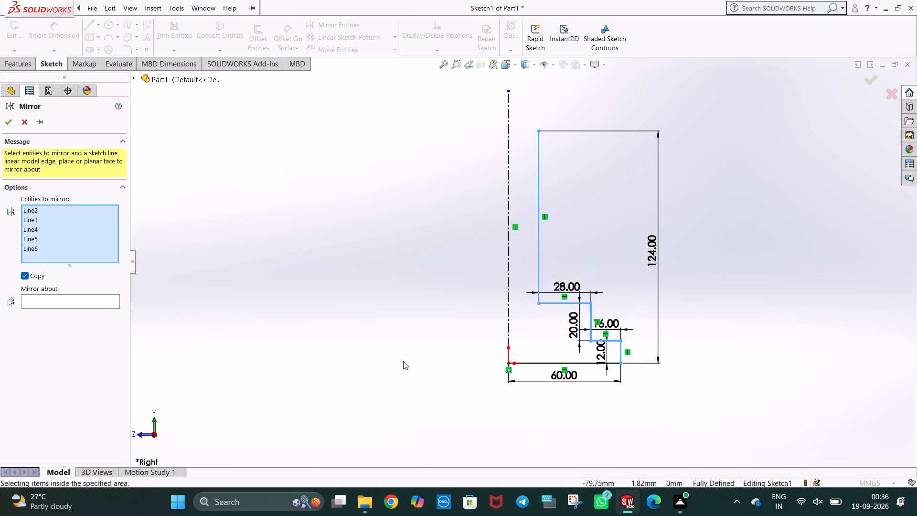
{"action": "left_click", "coordinate": [77, 300]}
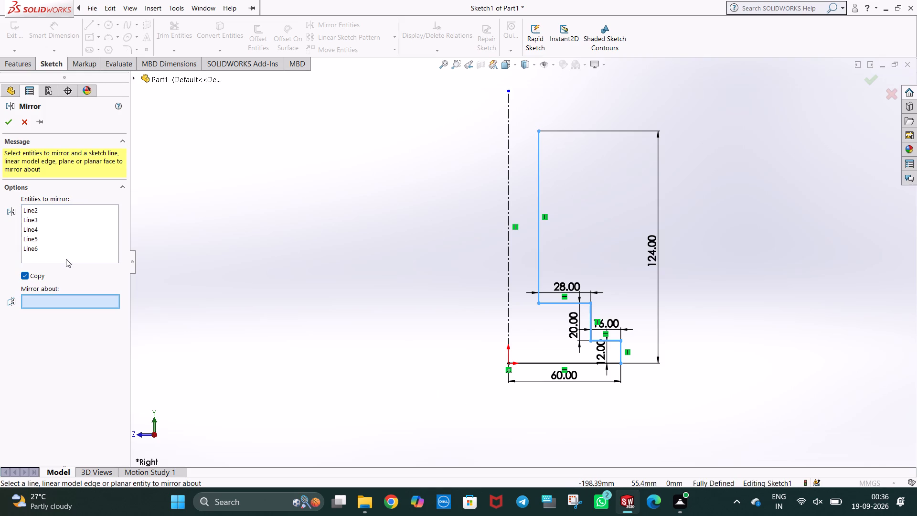
{"action": "left_click", "coordinate": [66, 259]}
{"action": "left_click", "coordinate": [555, 362]}
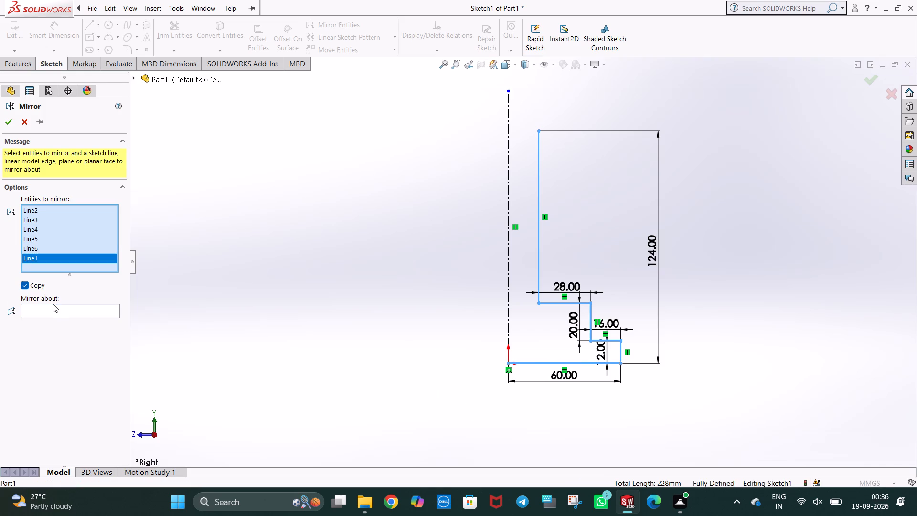
{"action": "left_click", "coordinate": [53, 310]}
{"action": "left_click", "coordinate": [510, 233]}
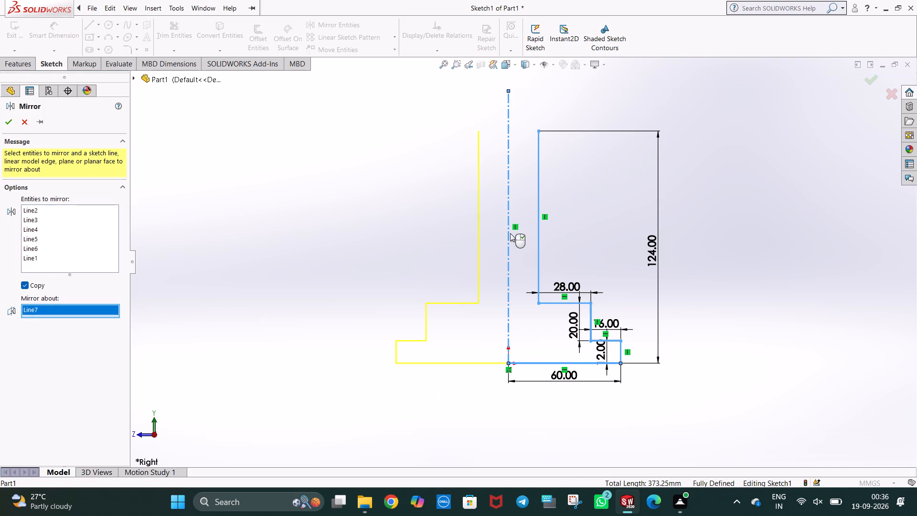
{"action": "right_click", "coordinate": [510, 233]}
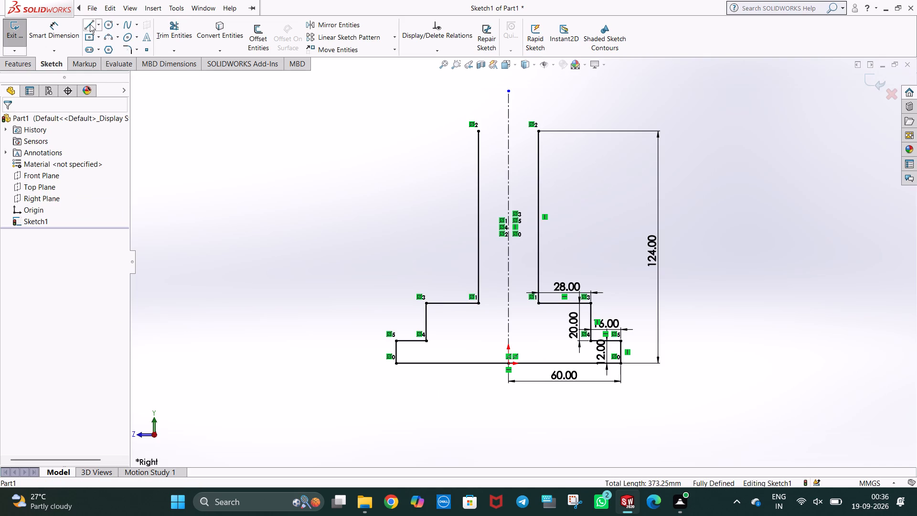
Close the profile with a 32 mm horizontal line between the top endpoints of the two long vertical lines.
{"action": "left_click", "coordinate": [90, 24]}
{"action": "left_click", "coordinate": [478, 132]}
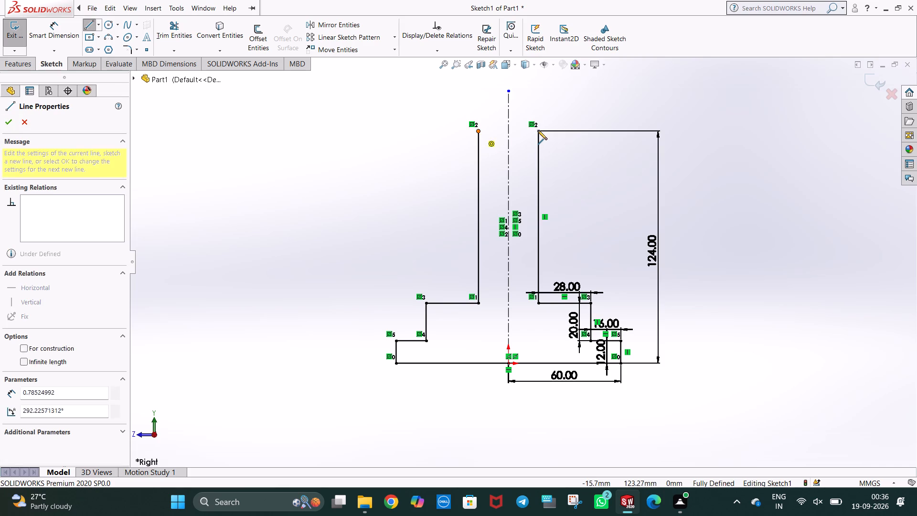
{"action": "left_click", "coordinate": [537, 129]}
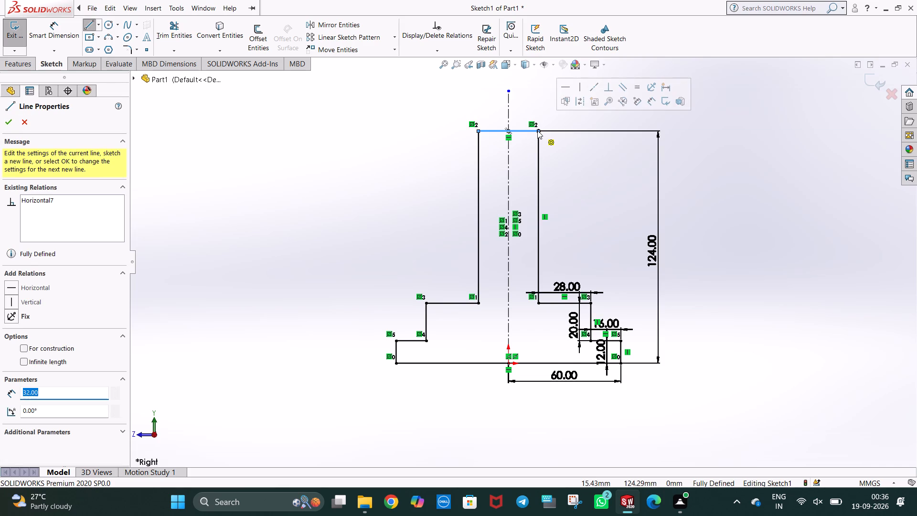
{"action": "key", "text": "Escape"}
{"action": "key", "text": "Escape"}
{"action": "key", "text": "Escape"}
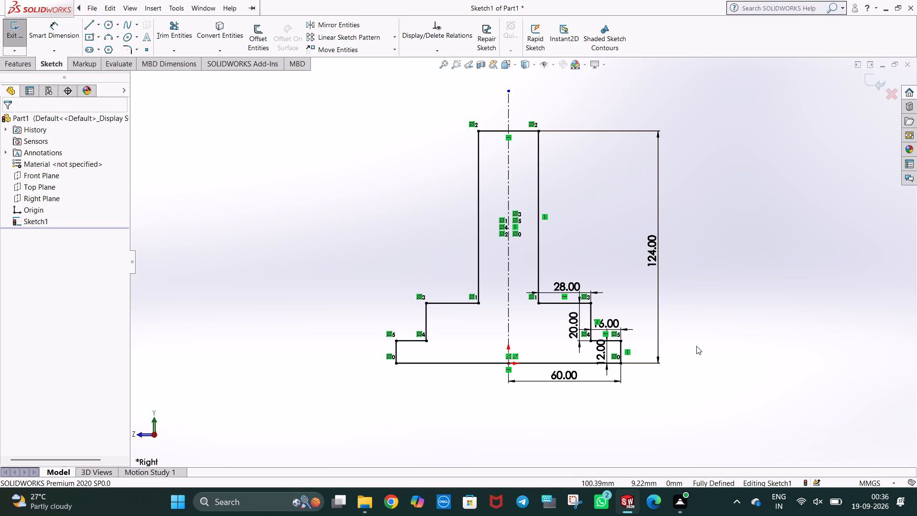
Extrude the closed stepped profile 84 mm using the Mid Plane end condition.
{"action": "middle_click_drag", "start_coordinate": [696, 346], "coordinate": [675, 355]}
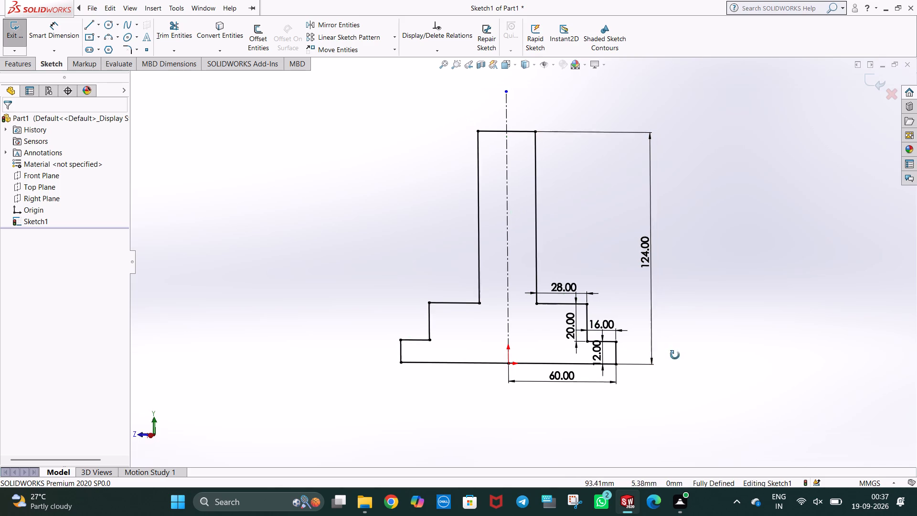
{"action": "middle_click_drag", "start_coordinate": [675, 355], "coordinate": [652, 370]}
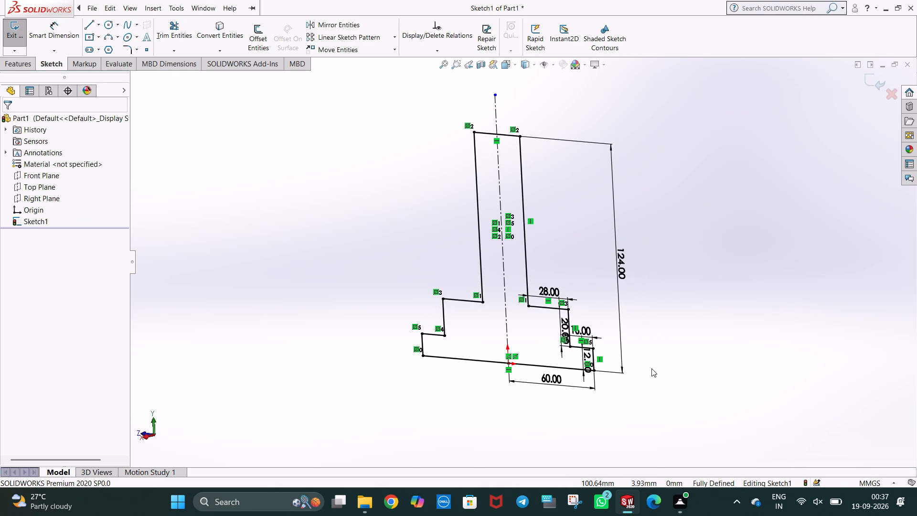
{"action": "left_click", "coordinate": [22, 69]}
{"action": "left_click", "coordinate": [16, 47]}
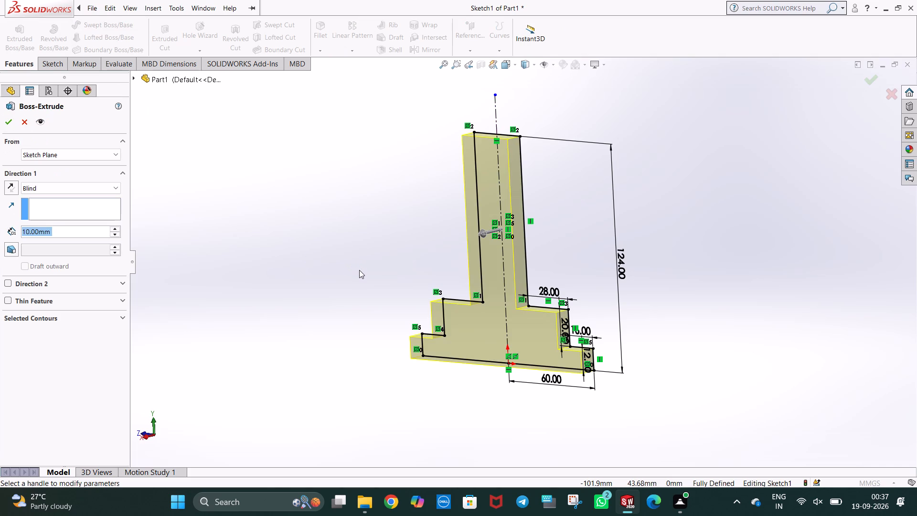
{"action": "middle_click_drag", "start_coordinate": [359, 270], "coordinate": [329, 293]}
{"action": "left_click", "coordinate": [78, 188]}
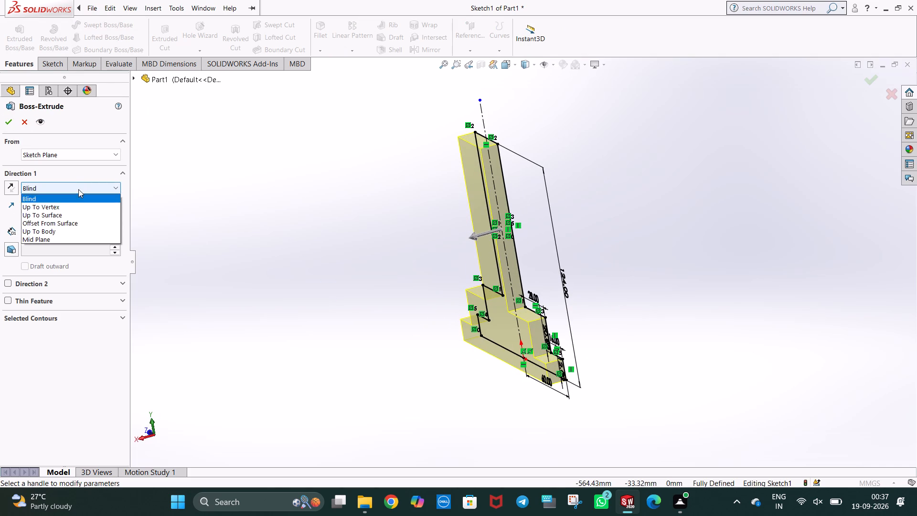
{"action": "left_click", "coordinate": [68, 238]}
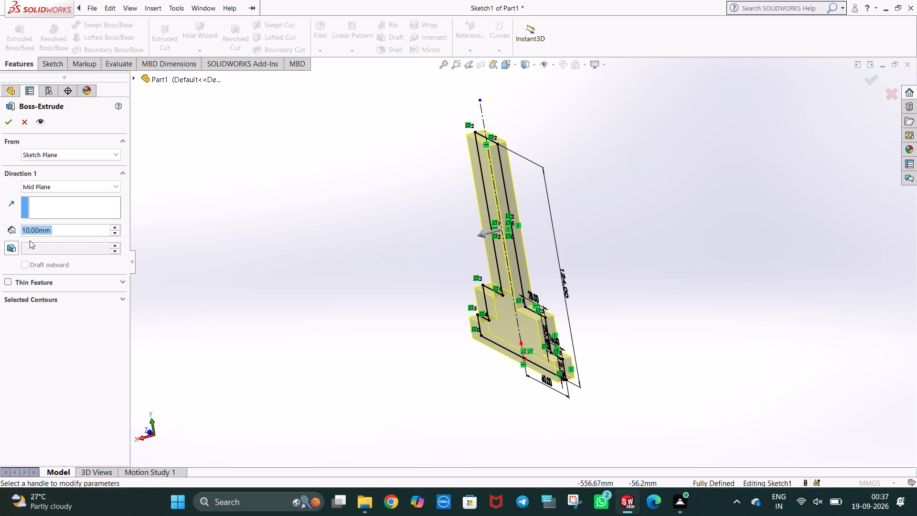
{"action": "type", "text": "84"}
{"action": "key", "text": "Return"}
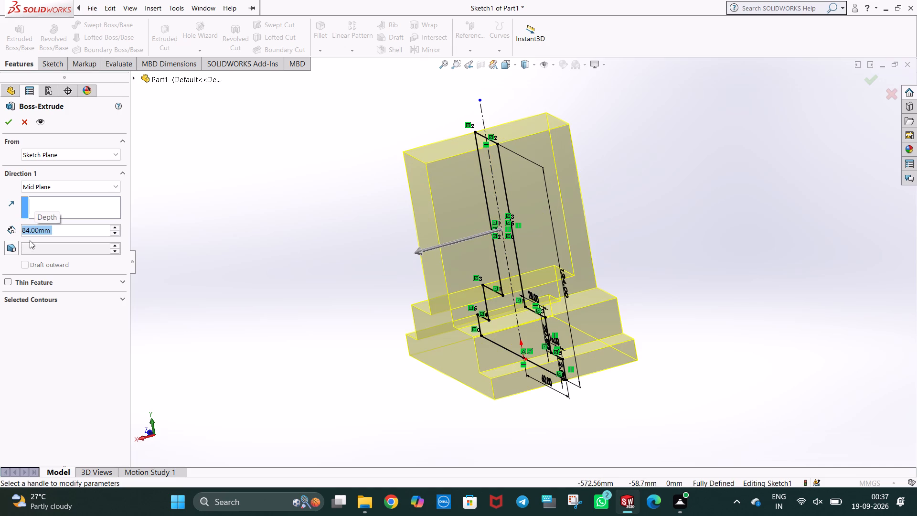
{"action": "left_click", "coordinate": [10, 125]}
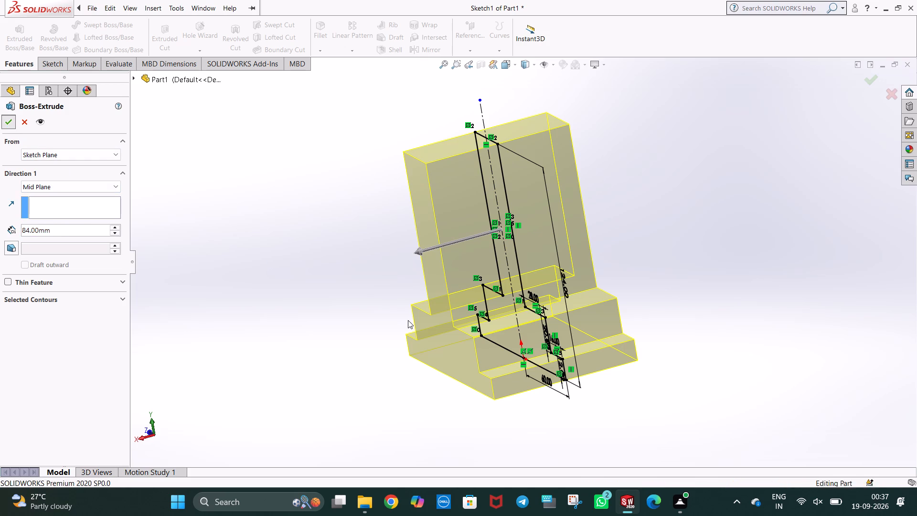
Start a new sketch on the wide vertical face of the upright block and orient the view normal to it.
{"action": "middle_click_drag", "start_coordinate": [395, 341], "coordinate": [472, 336]}
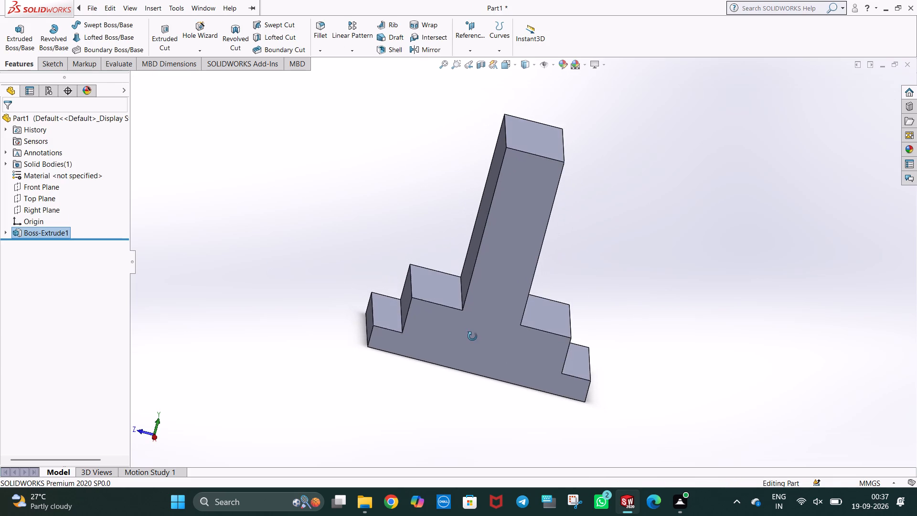
{"action": "middle_click_drag", "start_coordinate": [472, 336], "coordinate": [472, 333]}
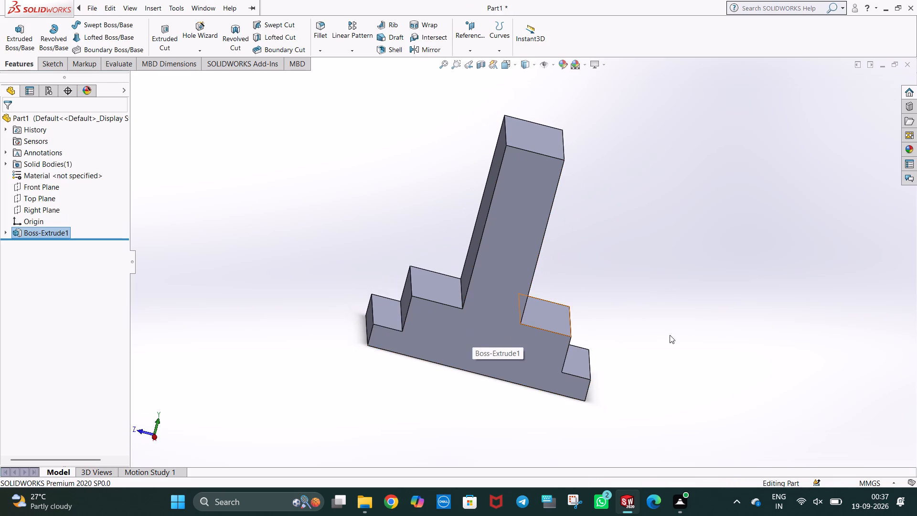
{"action": "middle_click_drag", "start_coordinate": [691, 339], "coordinate": [605, 309]}
{"action": "right_click", "coordinate": [513, 175]}
{"action": "left_click", "coordinate": [533, 165]}
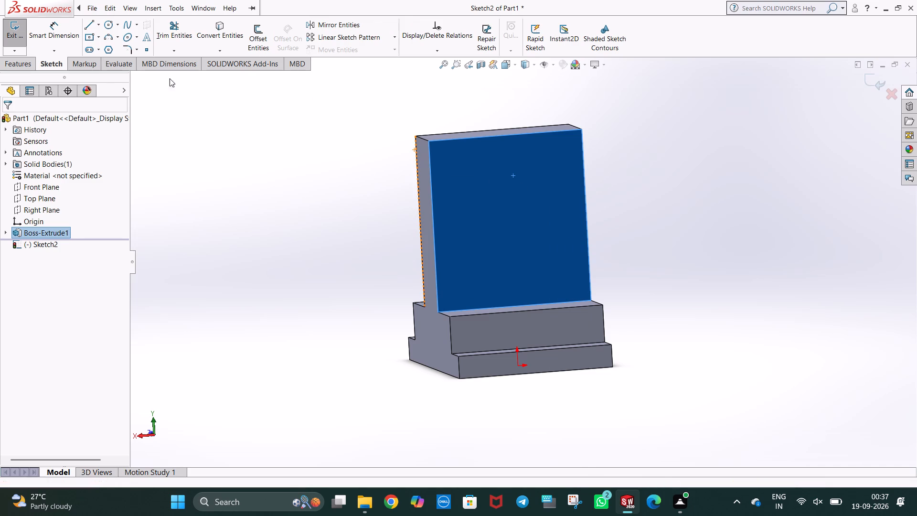
{"action": "left_click", "coordinate": [109, 26]}
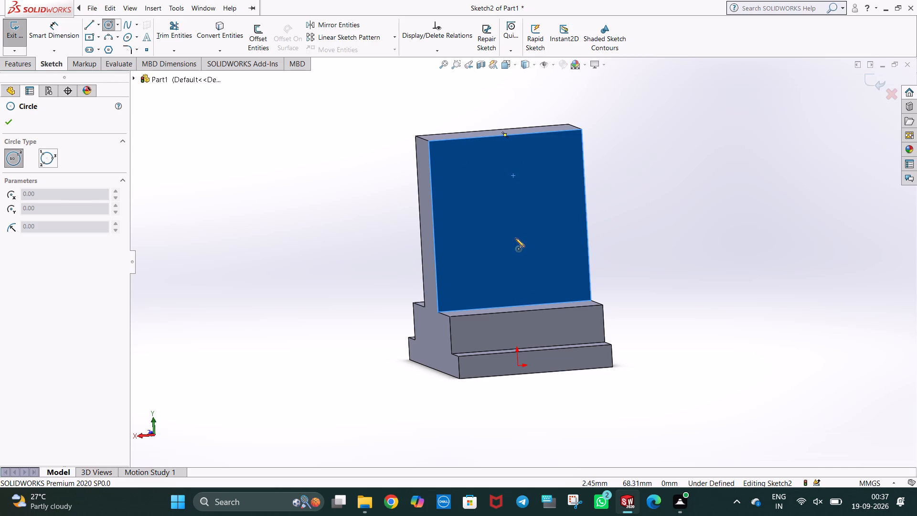
{"action": "key", "text": "Escape"}
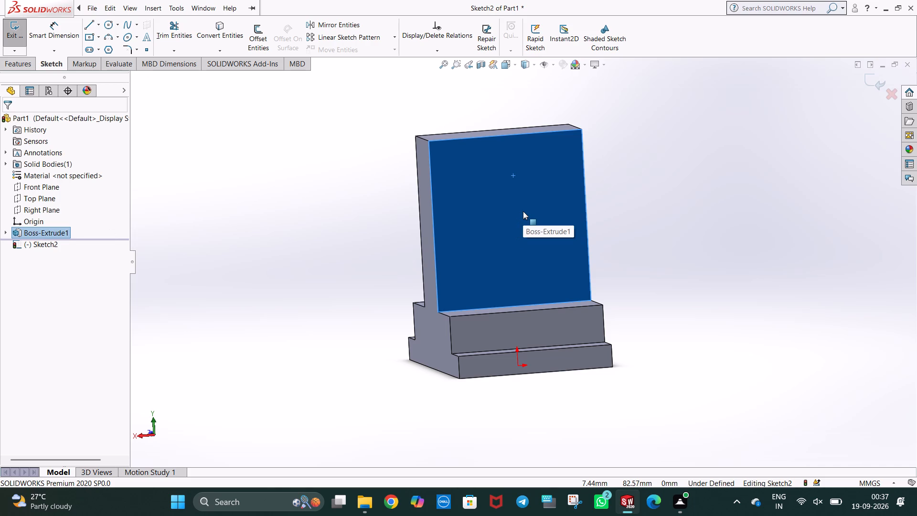
{"action": "key", "text": "ctrl+8"}
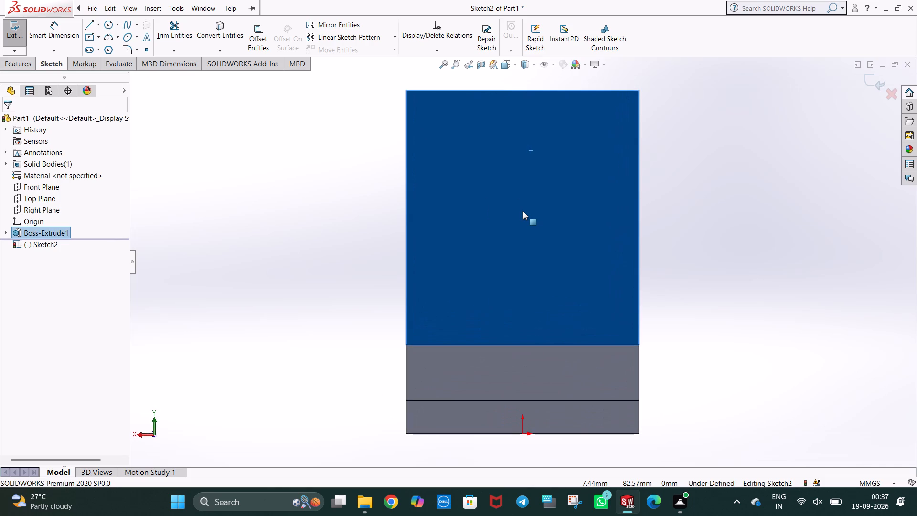
{"action": "scroll", "coordinate": [548, 248], "scroll_direction": "up", "scroll_amount": 1}
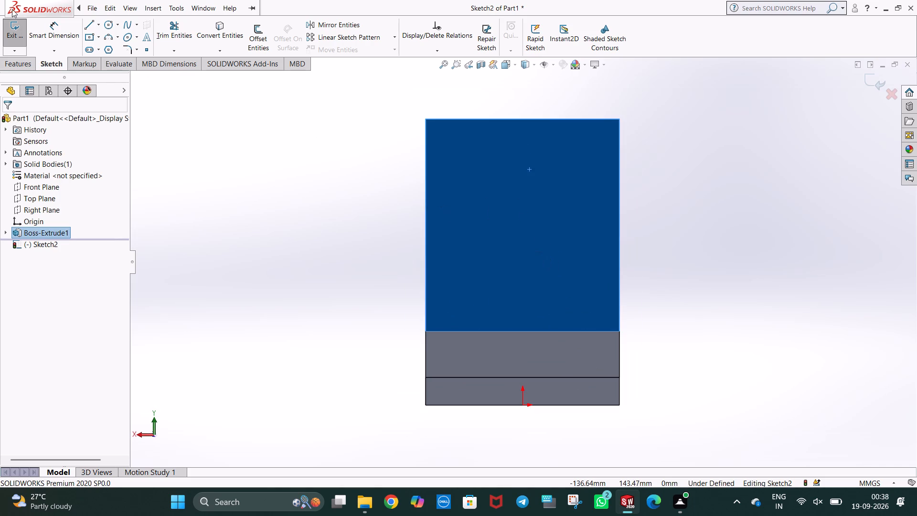
Draw a vertical centerline about 82 mm long from the base's bottom corner up along the part's side edge.
{"action": "left_click", "coordinate": [99, 26]}
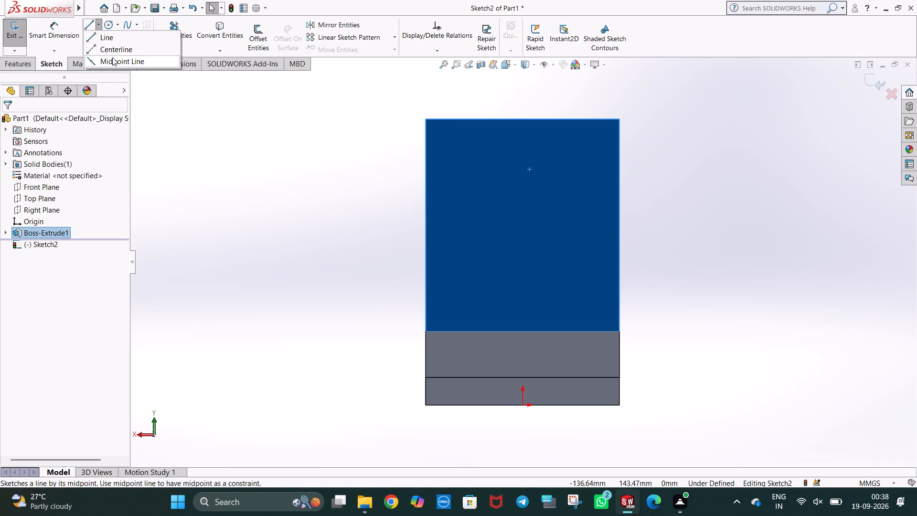
{"action": "left_click", "coordinate": [113, 56]}
{"action": "left_click", "coordinate": [100, 23]}
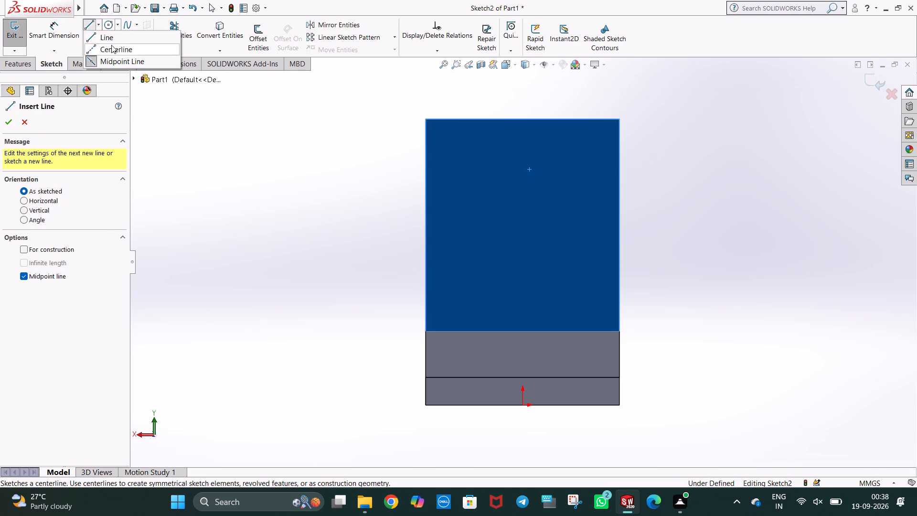
{"action": "left_click", "coordinate": [112, 48]}
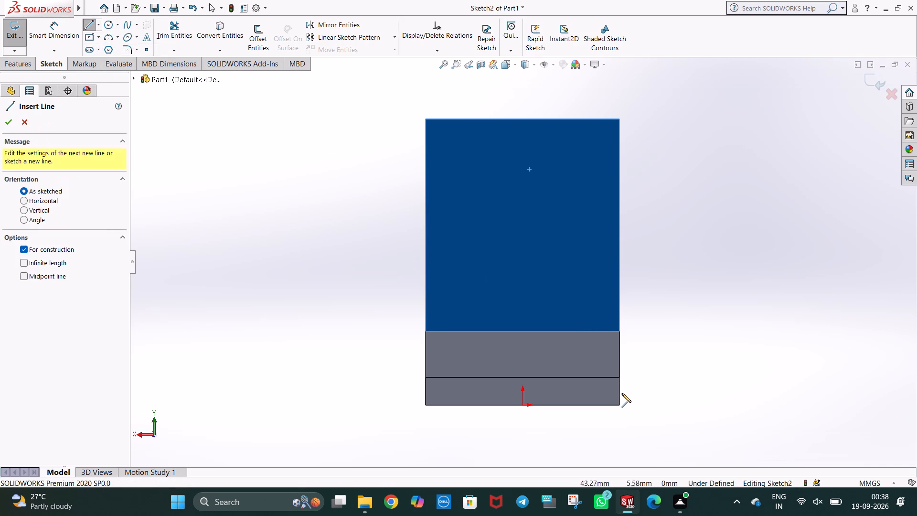
{"action": "left_click", "coordinate": [619, 405]}
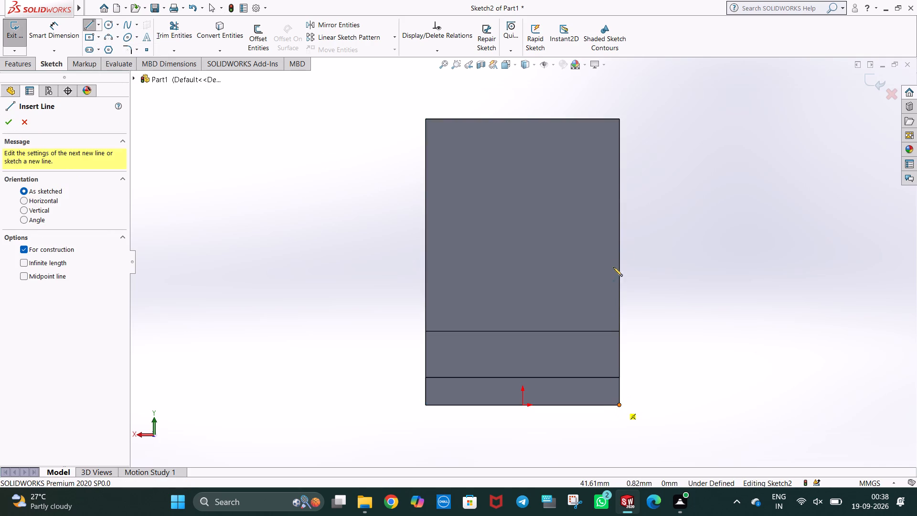
{"action": "left_click", "coordinate": [619, 215]}
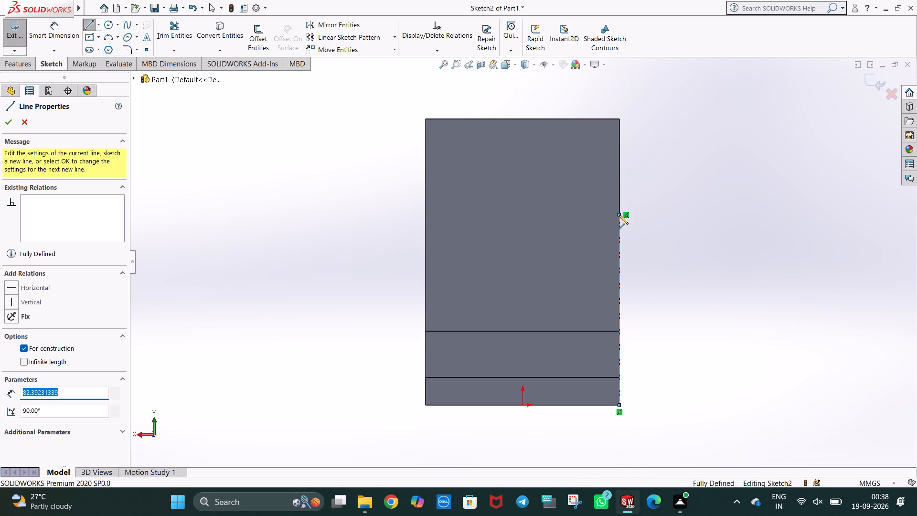
Set the vertical centerline's length to 82 mm.
{"action": "type", "text": "824"}
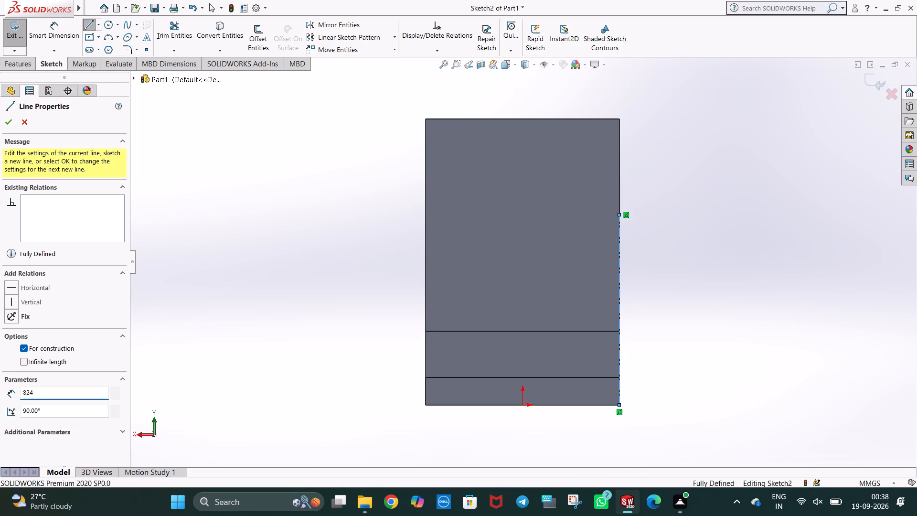
{"action": "key", "text": "BackSpace"}
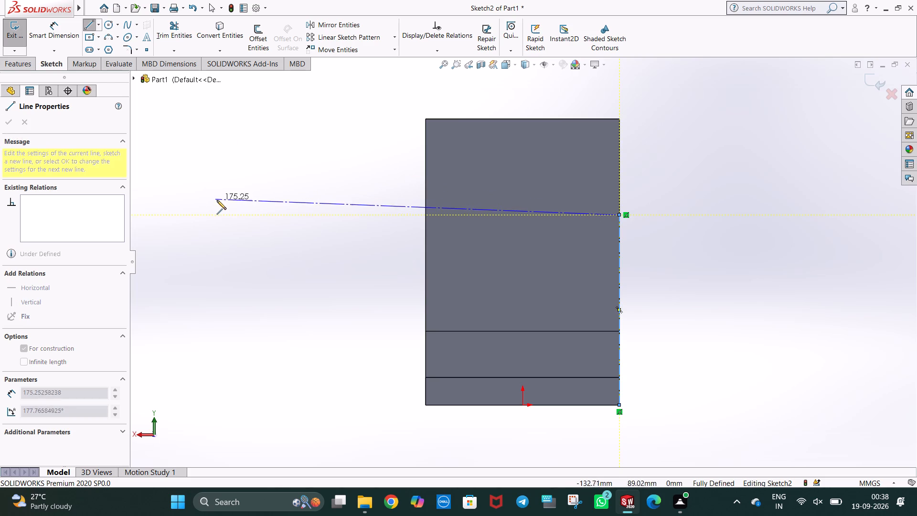
{"action": "key", "text": "Escape"}
{"action": "left_click", "coordinate": [619, 252]}
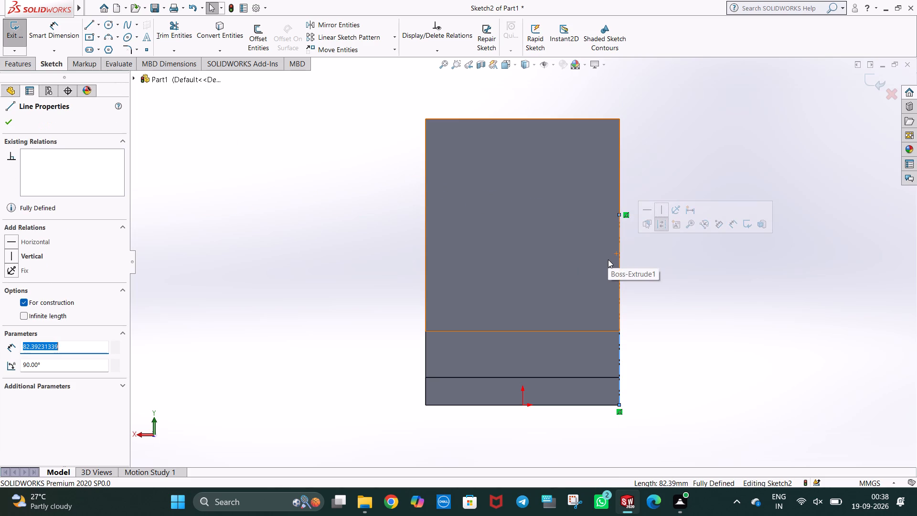
{"action": "type", "text": "82"}
{"action": "key", "text": "Return"}
{"action": "key", "text": "Escape"}
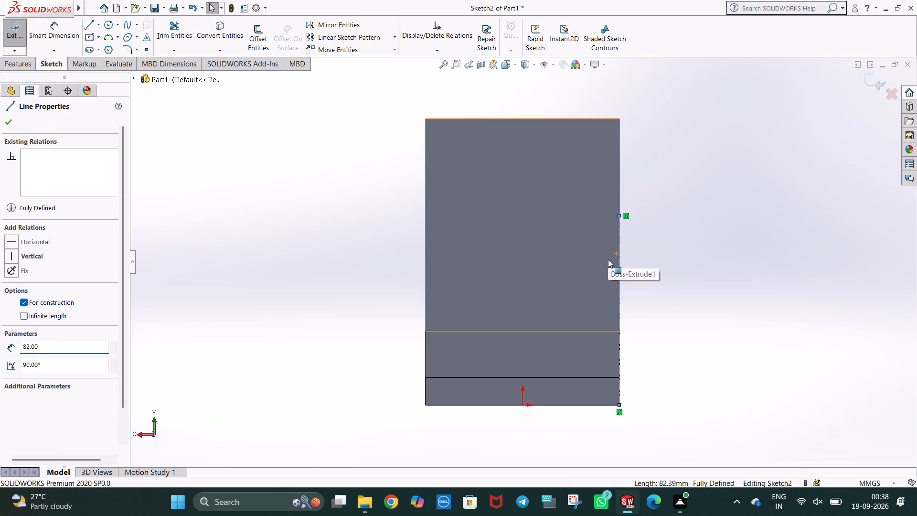
{"action": "key", "text": "Escape"}
{"action": "left_click", "coordinate": [747, 235]}
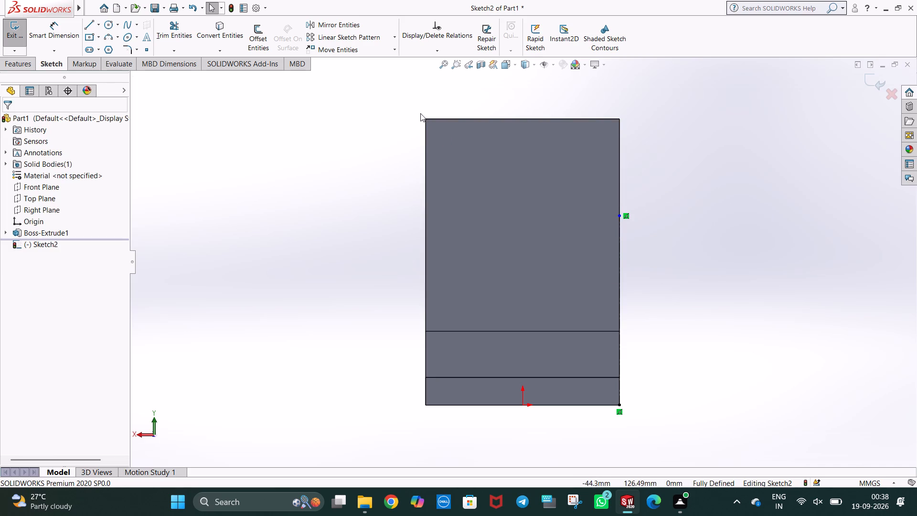
Sketch a circle of 42 mm radius centred across the upright face, level with the centerline's upper endpoint.
{"action": "left_click", "coordinate": [107, 27]}
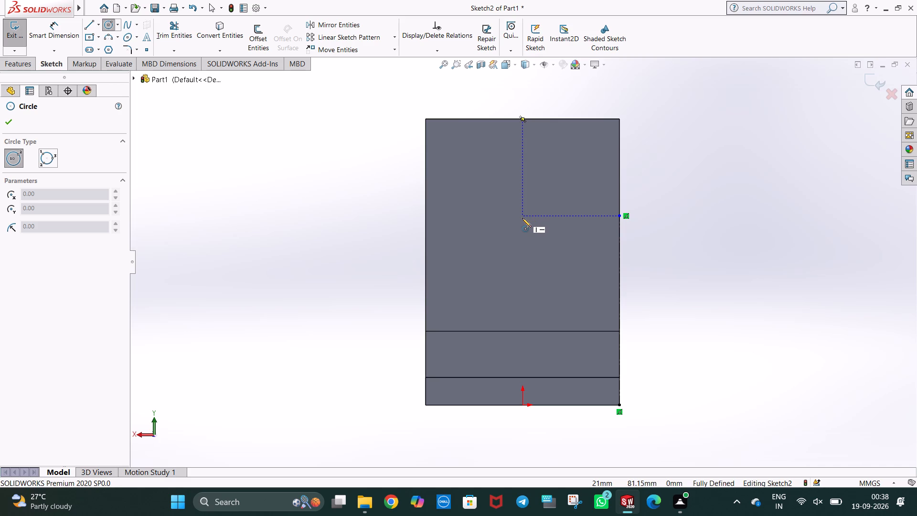
{"action": "left_click", "coordinate": [522, 218]}
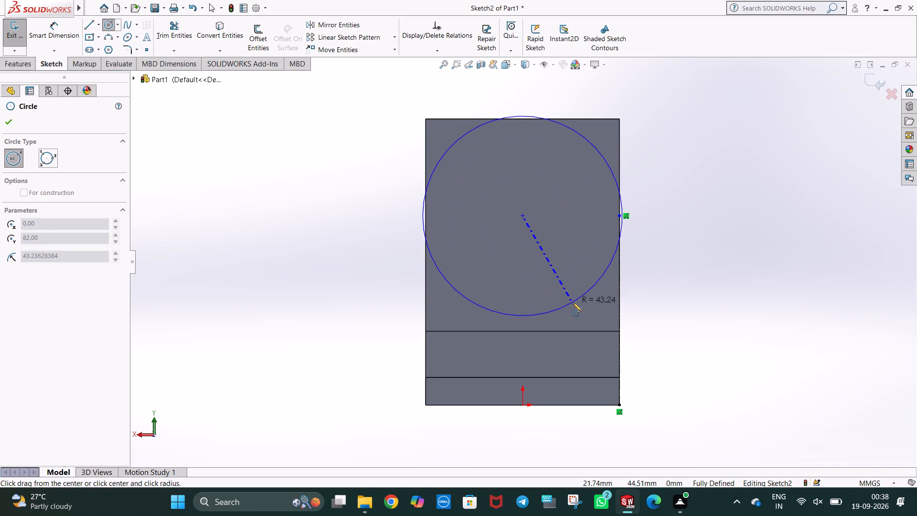
{"action": "left_click", "coordinate": [573, 299]}
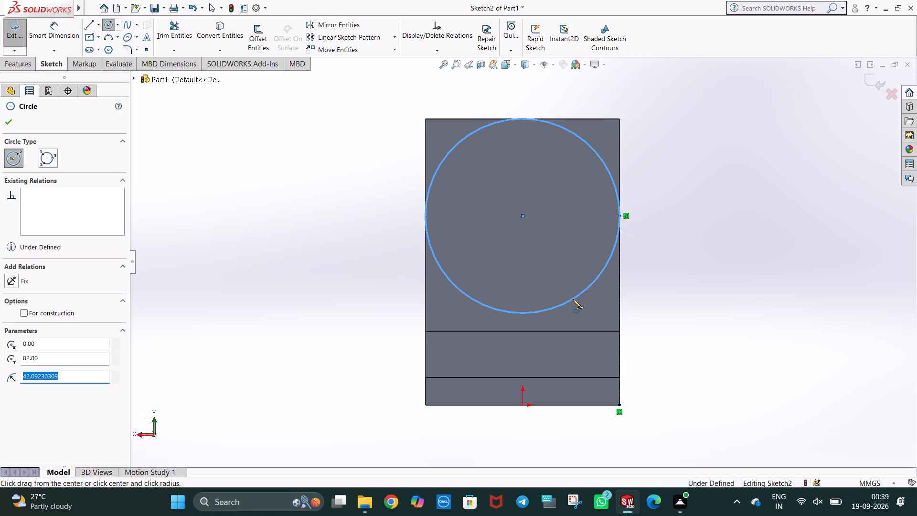
{"action": "type", "text": "42"}
{"action": "key", "text": "Return"}
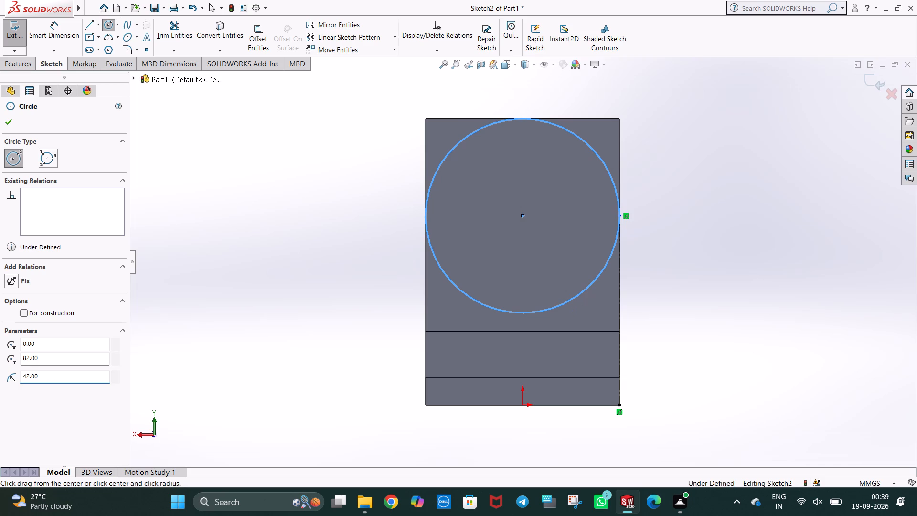
{"action": "key", "text": "Escape"}
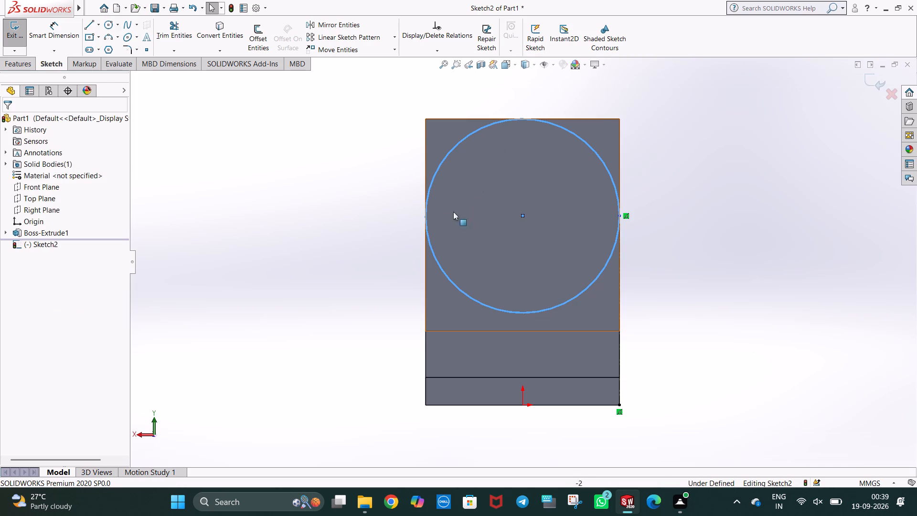
{"action": "key", "text": "Escape"}
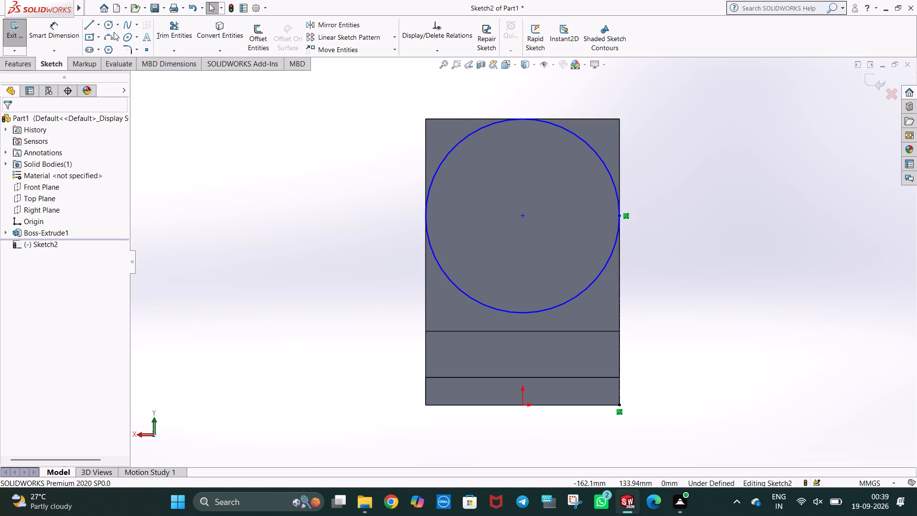
Draw three connected lines along the upright's side and top edges, linking the circle's two side quadrant points around its upper half.
{"action": "left_click", "coordinate": [86, 26]}
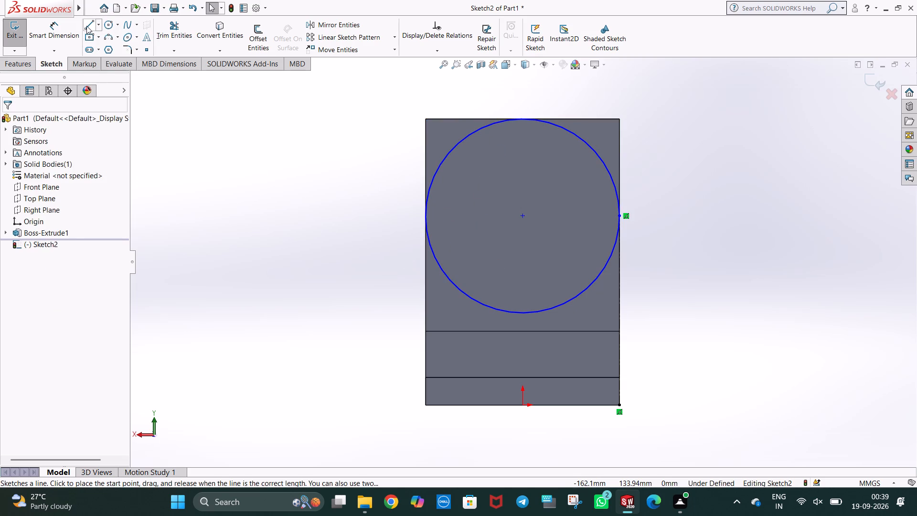
{"action": "left_click", "coordinate": [426, 216]}
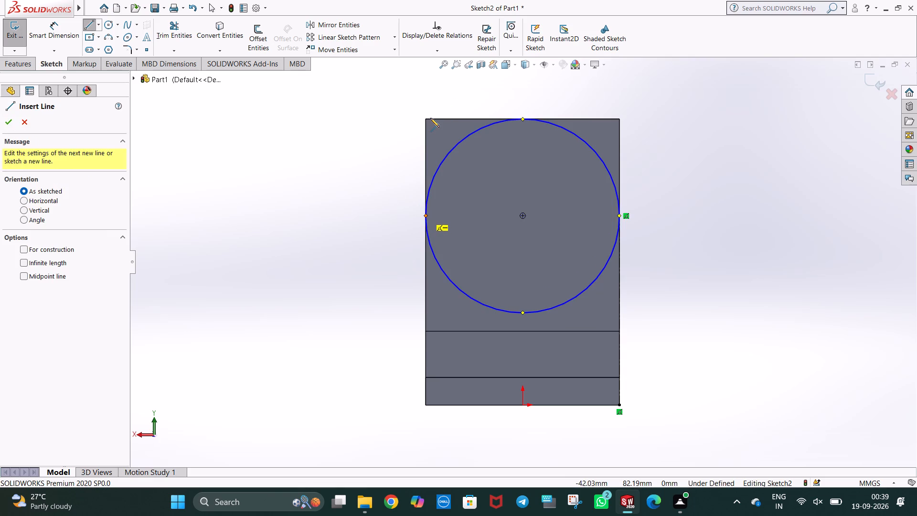
{"action": "left_click", "coordinate": [425, 119]}
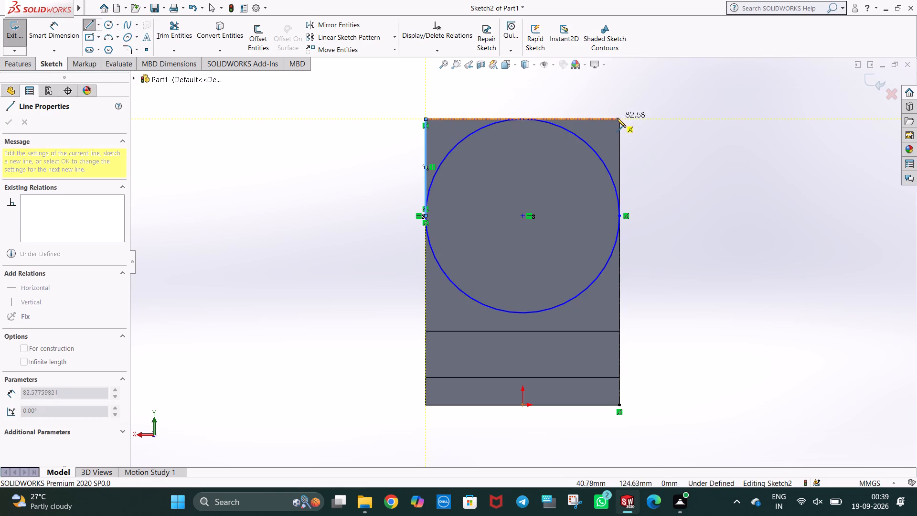
{"action": "left_click", "coordinate": [618, 118]}
{"action": "left_click", "coordinate": [618, 216]}
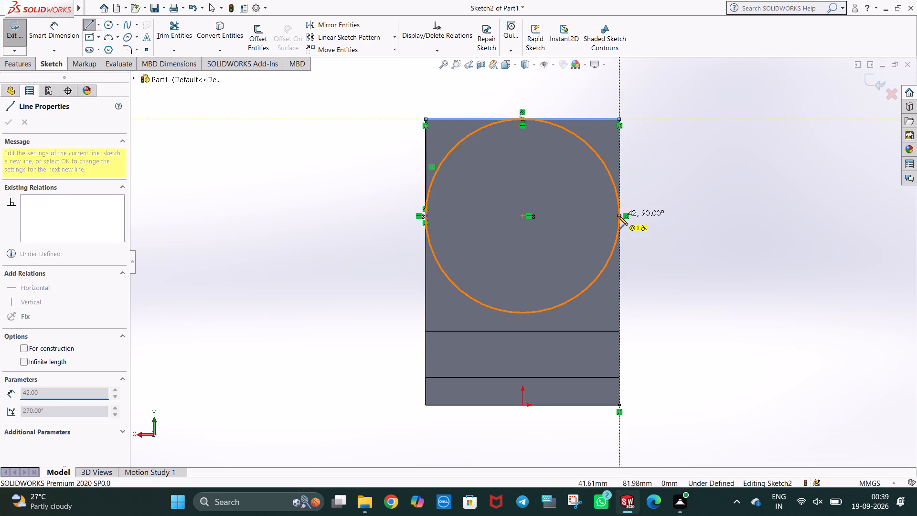
{"action": "key", "text": "Escape"}
{"action": "key", "text": "Escape"}
{"action": "left_click", "coordinate": [666, 204]}
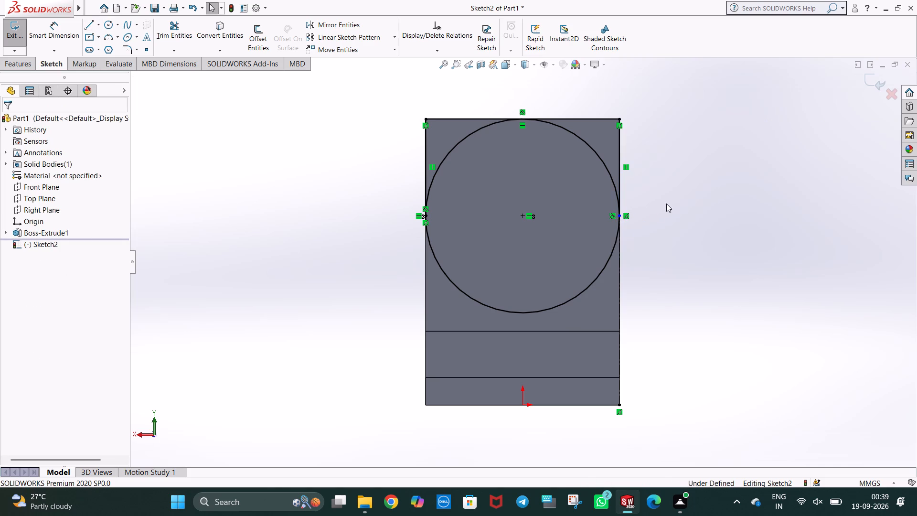
Trim away the lower half of the circle, keeping the upper arc between the upright's side edges.
{"action": "left_click", "coordinate": [167, 32]}
{"action": "left_click_drag", "start_coordinate": [484, 270], "coordinate": [485, 270]}
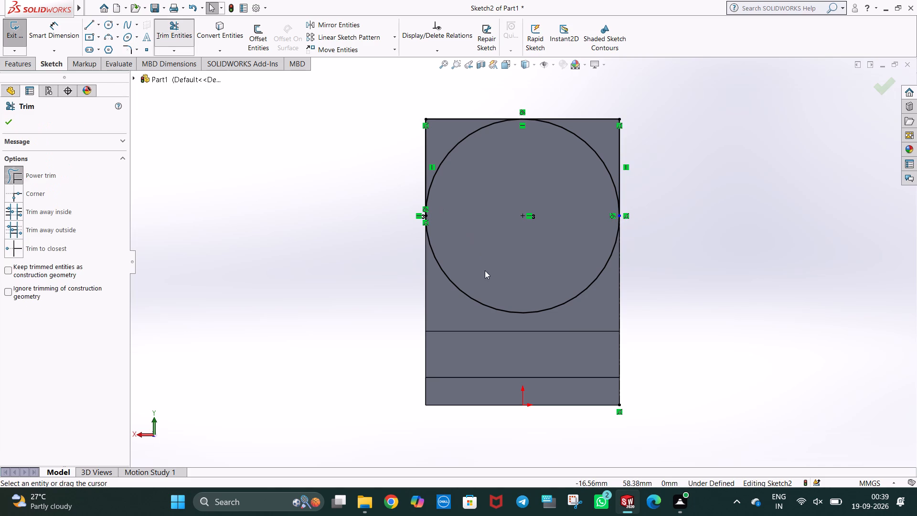
{"action": "left_click_drag", "start_coordinate": [485, 270], "coordinate": [474, 306]}
{"action": "key", "text": "Escape"}
{"action": "key", "text": "Escape"}
{"action": "left_click", "coordinate": [654, 214]}
{"action": "key", "text": "Escape"}
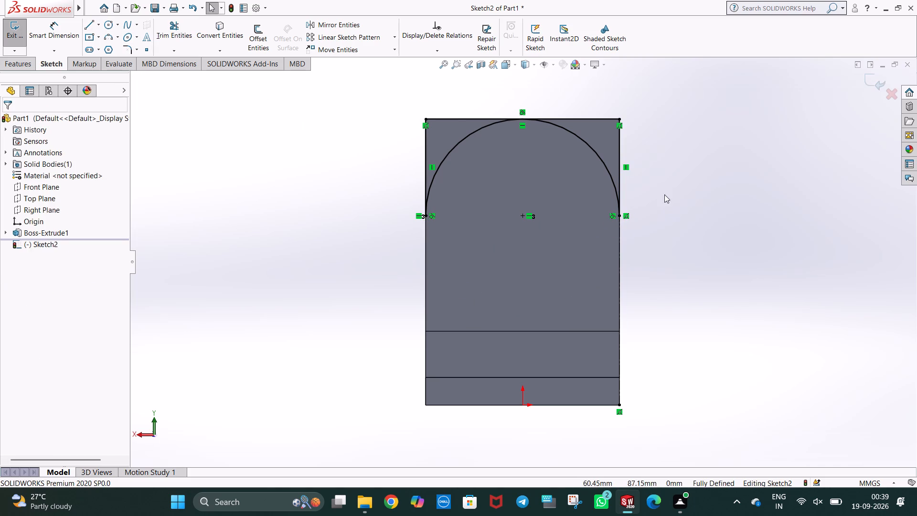
Extrude-cut the two corner regions outside the arc with a blind depth of 40 mm to round the upright's top.
{"action": "middle_click_drag", "start_coordinate": [664, 194], "coordinate": [623, 217]}
{"action": "left_click", "coordinate": [18, 63]}
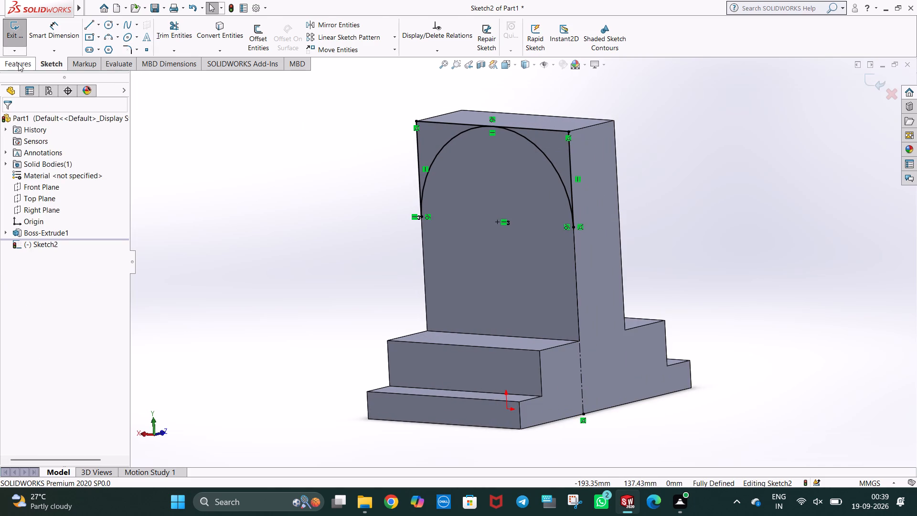
{"action": "left_click", "coordinate": [172, 43]}
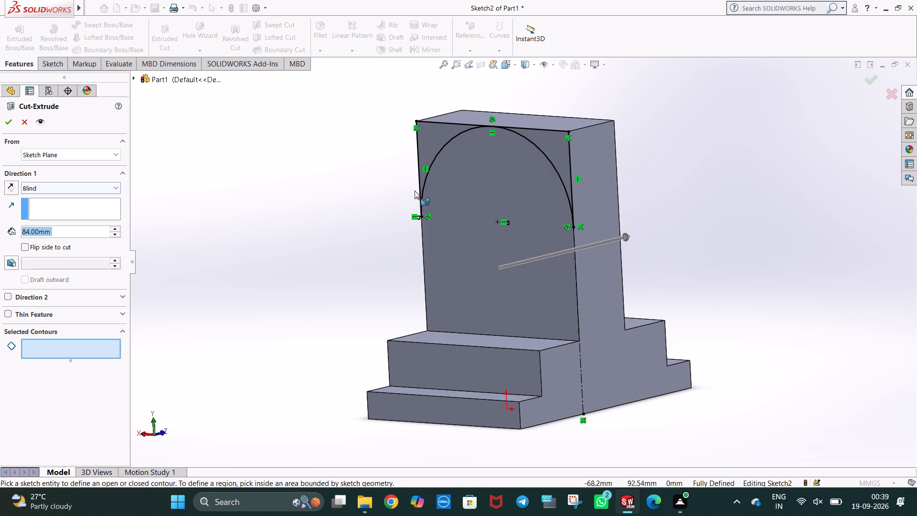
{"action": "left_click", "coordinate": [428, 138]}
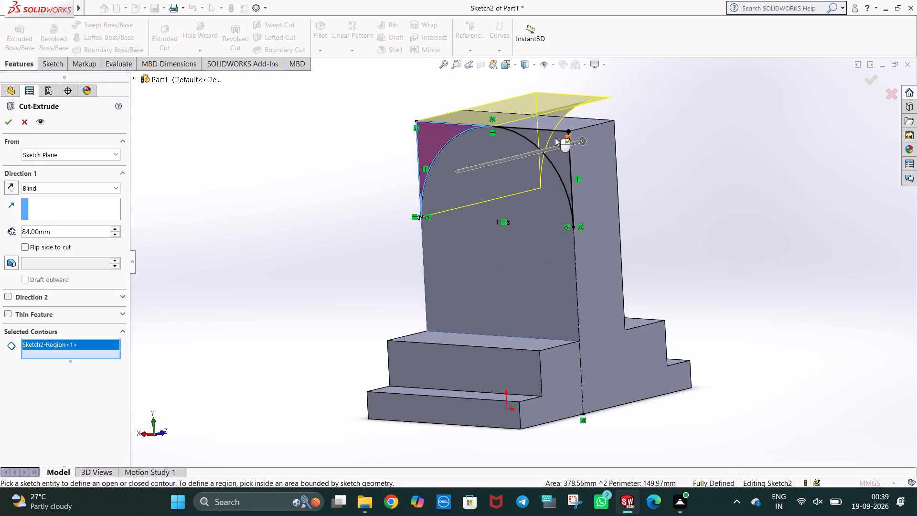
{"action": "left_click", "coordinate": [555, 138]}
{"action": "middle_click_drag", "start_coordinate": [608, 174], "coordinate": [583, 182]}
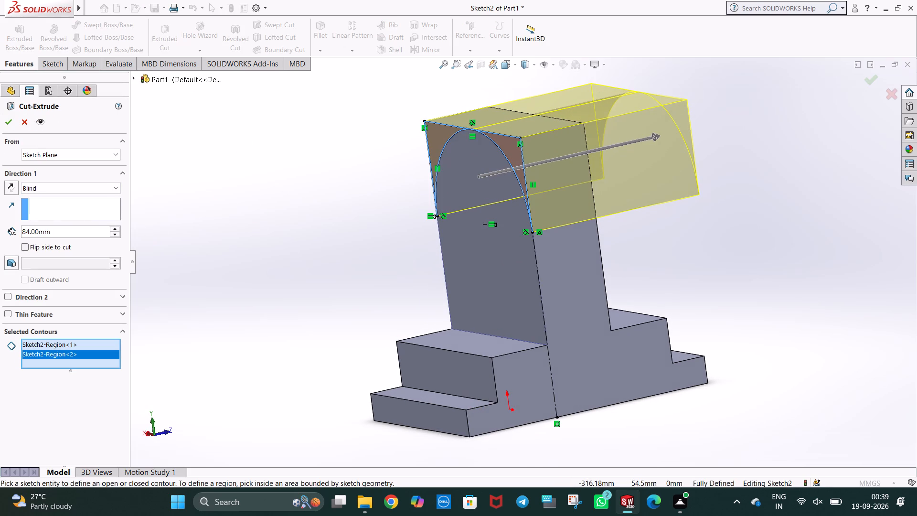
{"action": "left_click_drag", "start_coordinate": [56, 234], "coordinate": [23, 240]}
{"action": "type", "text": "40"}
{"action": "key", "text": "Return"}
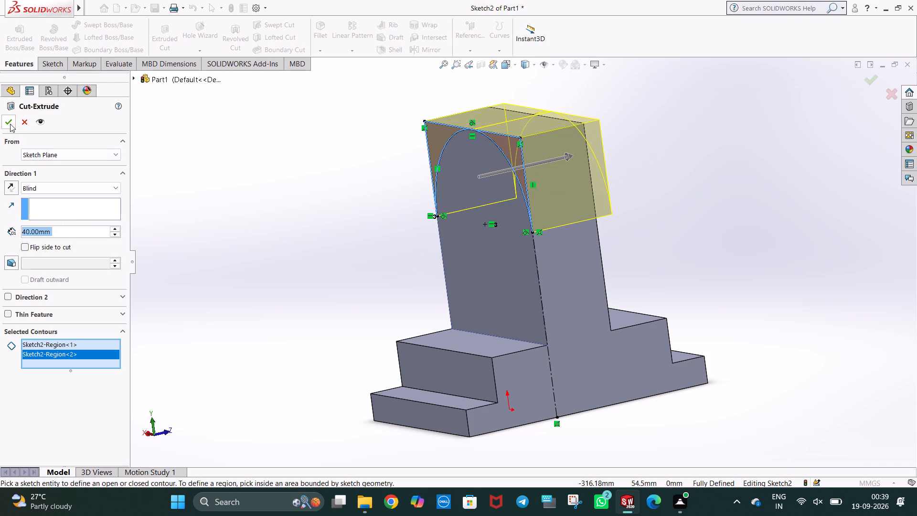
{"action": "left_click", "coordinate": [10, 124]}
Start a sketch on the rounded upright face and draw a 92 mm vertical centerline from its bottom edge's midpoint to the arc's top.
{"action": "middle_click_drag", "start_coordinate": [387, 229], "coordinate": [466, 225]}
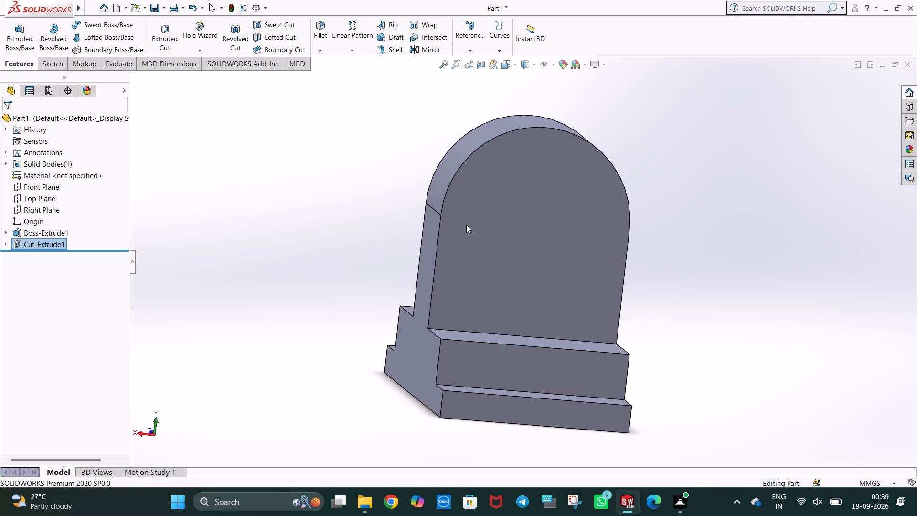
{"action": "right_click", "coordinate": [525, 232]}
{"action": "left_click", "coordinate": [548, 218]}
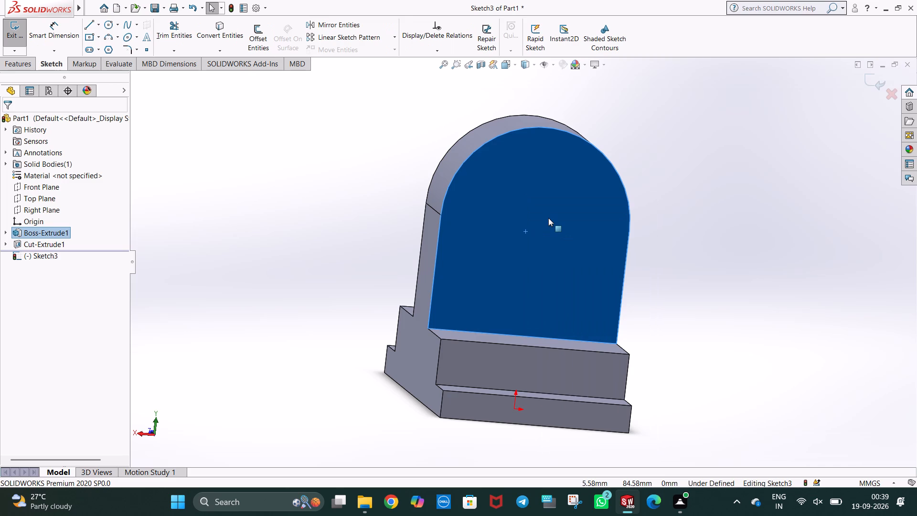
{"action": "scroll", "coordinate": [552, 349], "scroll_direction": "up", "scroll_amount": 2}
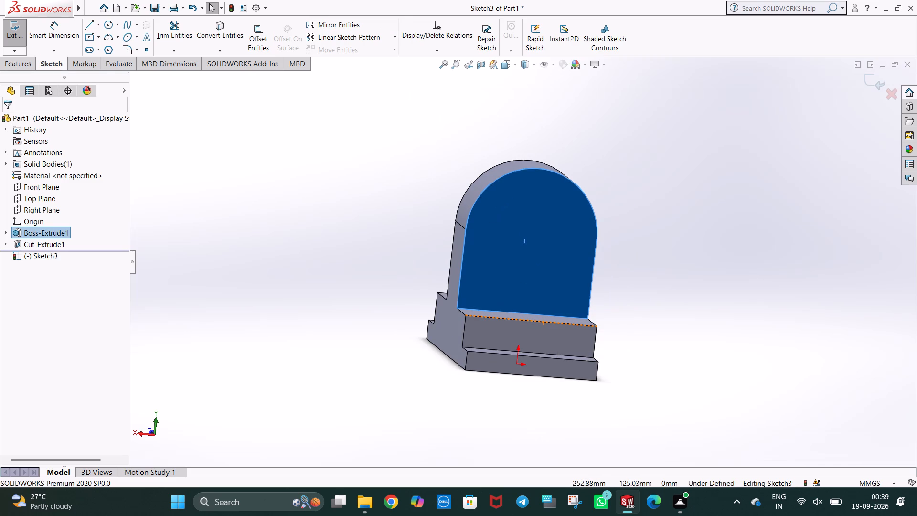
{"action": "left_click", "coordinate": [100, 23]}
{"action": "left_click", "coordinate": [100, 48]}
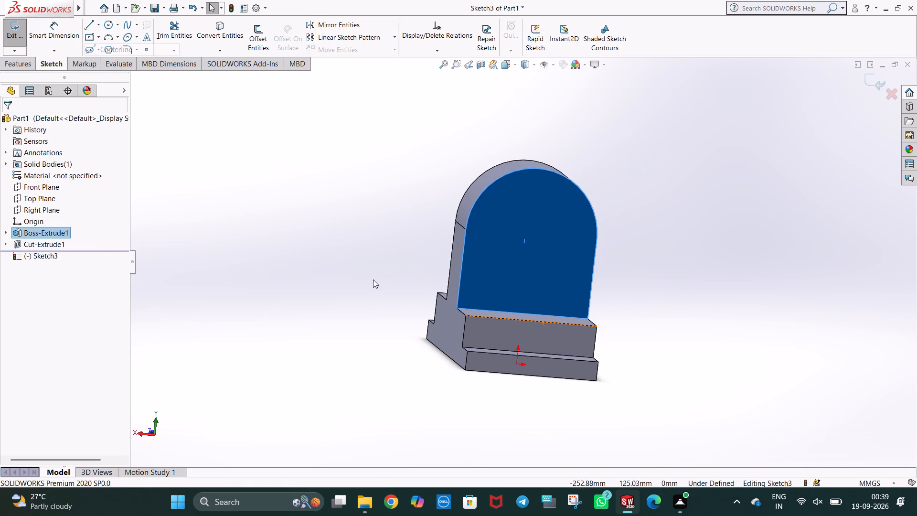
{"action": "left_click", "coordinate": [523, 314]}
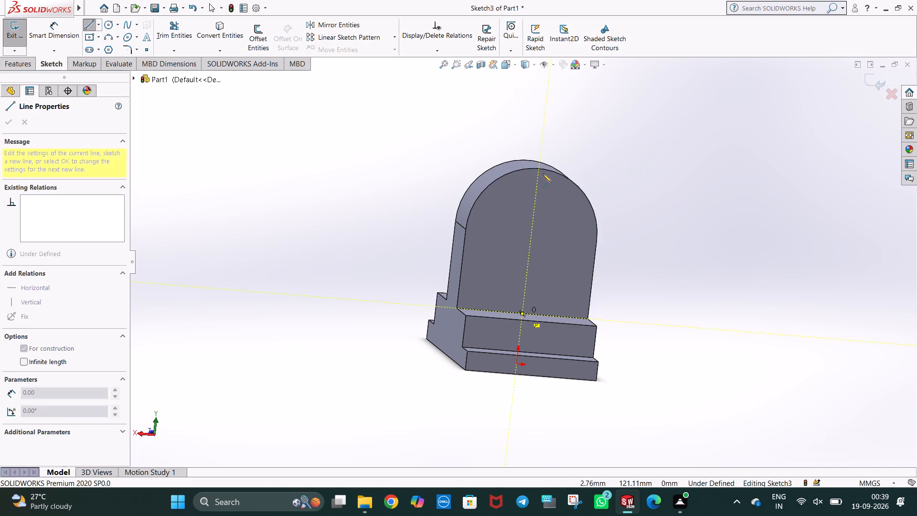
{"action": "left_click", "coordinate": [540, 170]}
{"action": "key", "text": "Escape"}
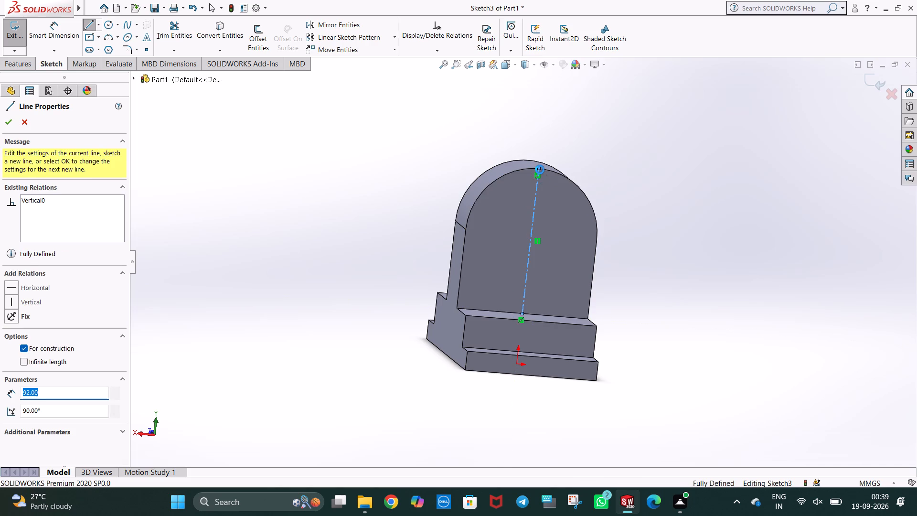
Sketch a vertical straight slot on the centerline, about 20 mm between arc centres and about 20 mm wide, near mid-height.
{"action": "middle_click_drag", "start_coordinate": [570, 334], "coordinate": [554, 311]}
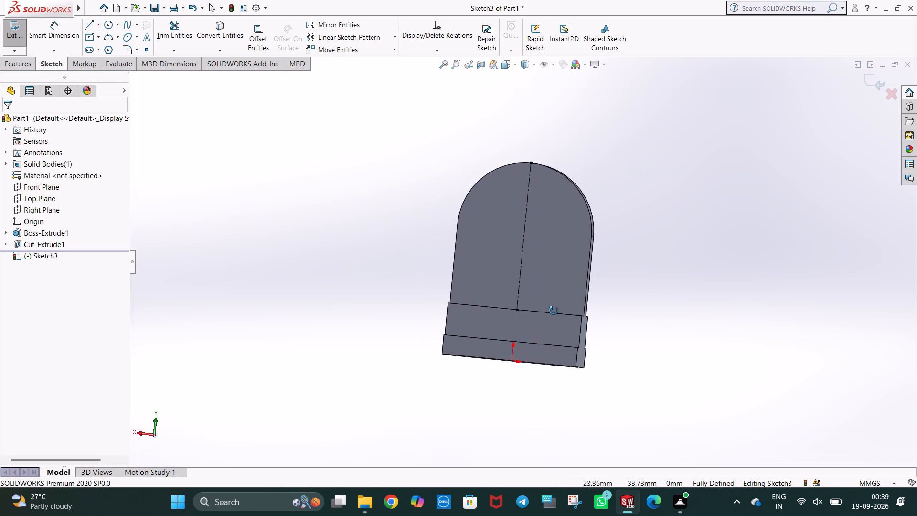
{"action": "middle_click_drag", "start_coordinate": [554, 311], "coordinate": [553, 323]}
{"action": "scroll", "coordinate": [363, 282], "scroll_direction": "down", "scroll_amount": 1}
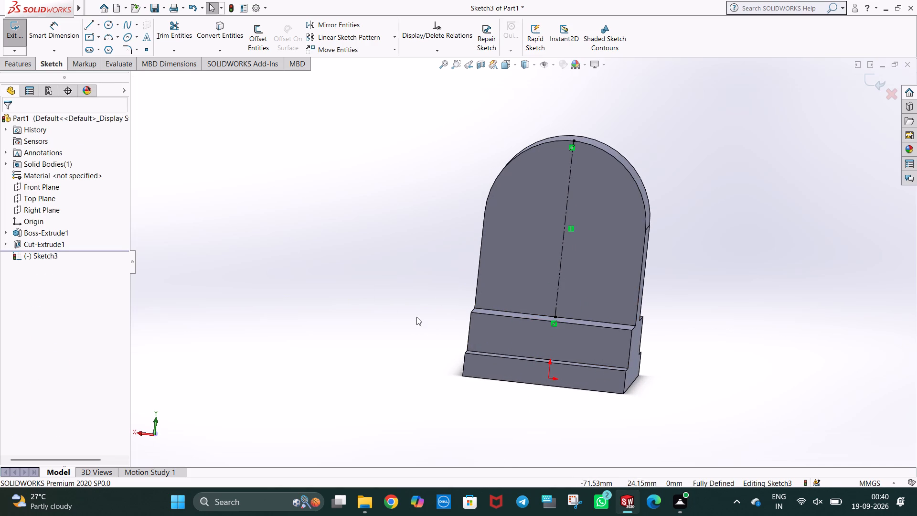
{"action": "middle_click_drag", "start_coordinate": [416, 317], "coordinate": [426, 323]}
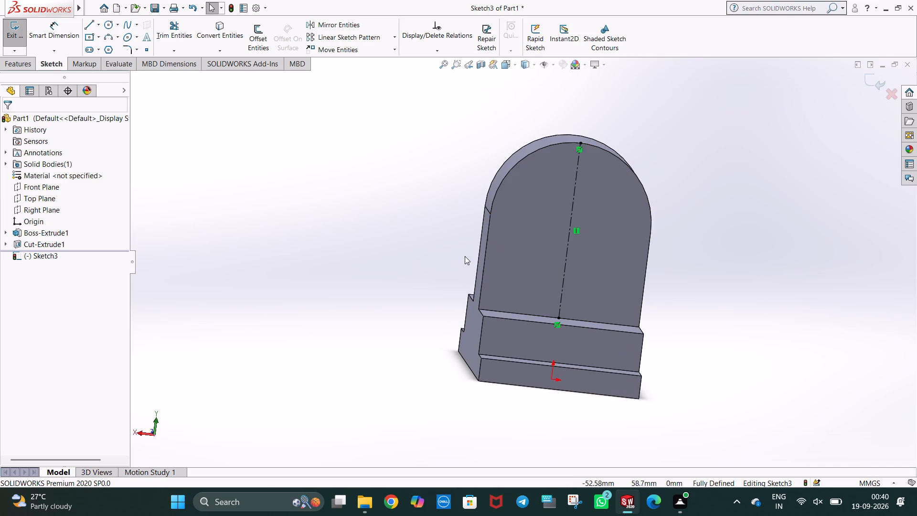
{"action": "left_click", "coordinate": [99, 49]}
{"action": "left_click", "coordinate": [103, 61]}
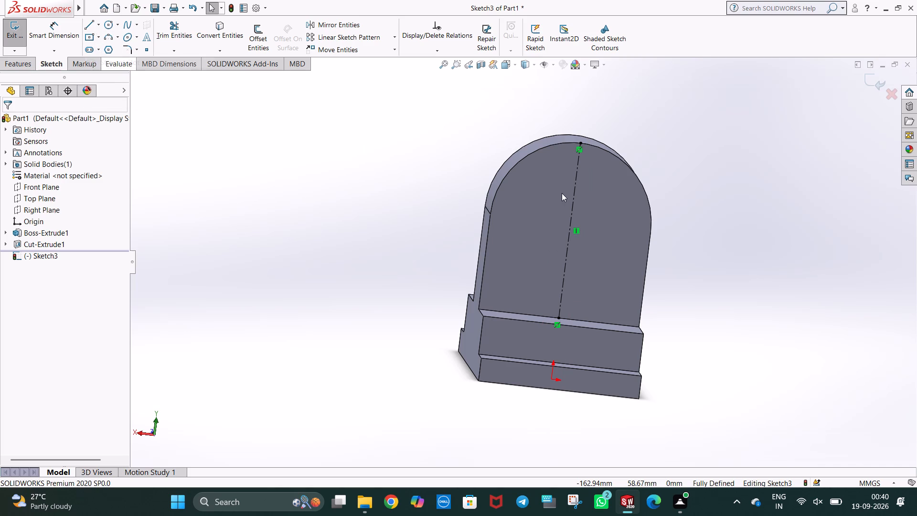
{"action": "left_click", "coordinate": [571, 223]}
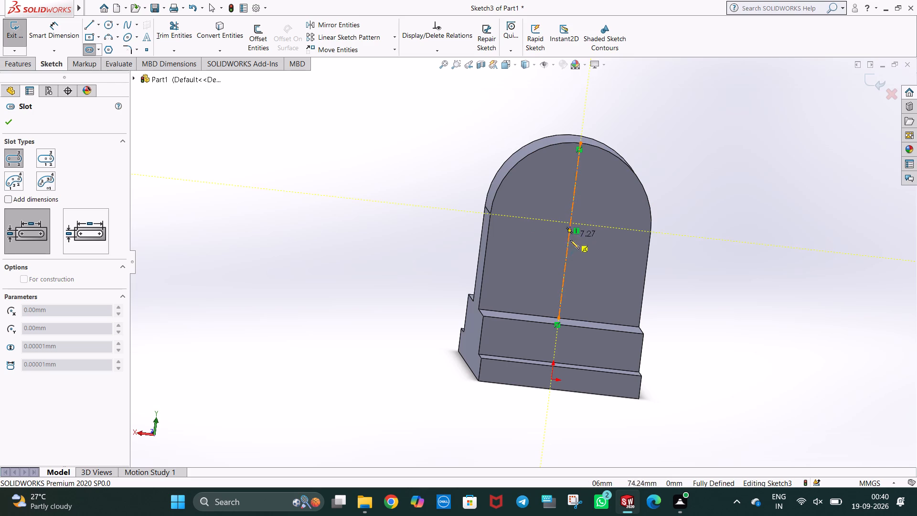
{"action": "left_click", "coordinate": [566, 261]}
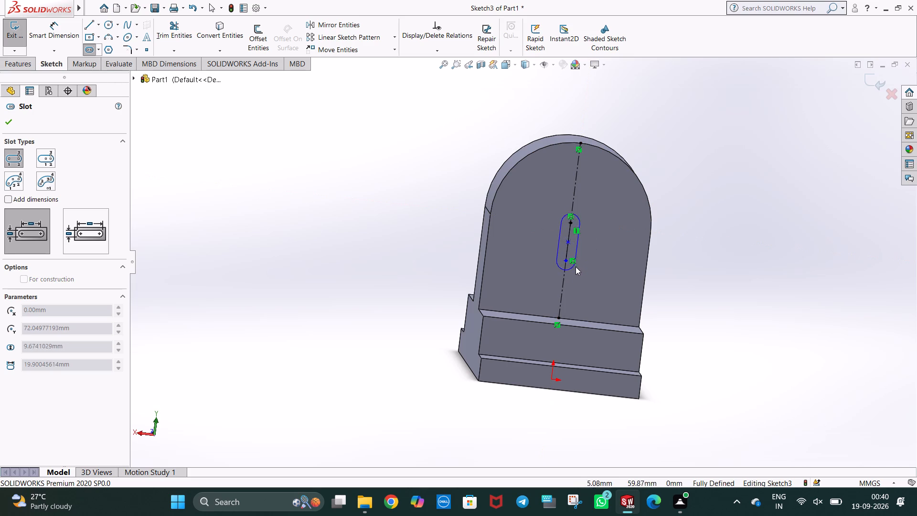
{"action": "left_click", "coordinate": [584, 271]}
{"action": "key", "text": "Escape"}
{"action": "key", "text": "Escape"}
{"action": "left_click", "coordinate": [429, 262]}
{"action": "key", "text": "Escape"}
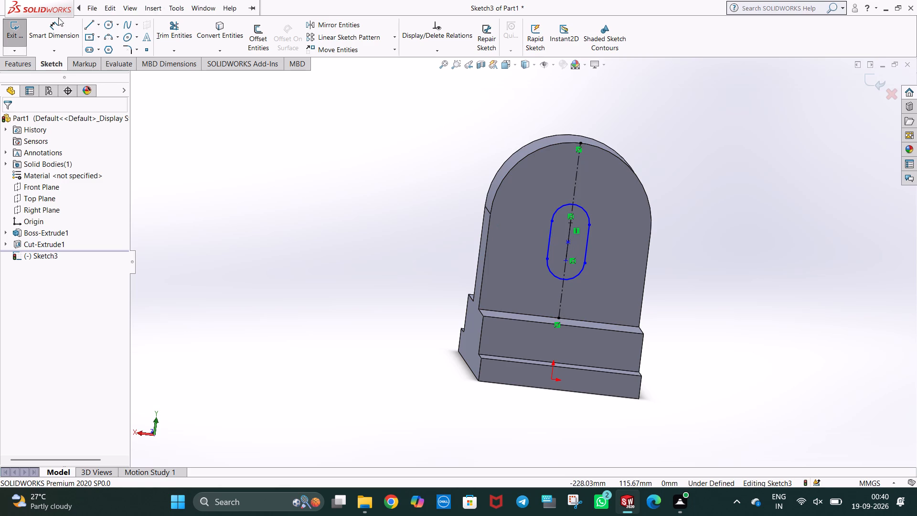
Dimension the slot's centre-to-centre distance as 19 mm.
{"action": "left_click", "coordinate": [57, 32]}
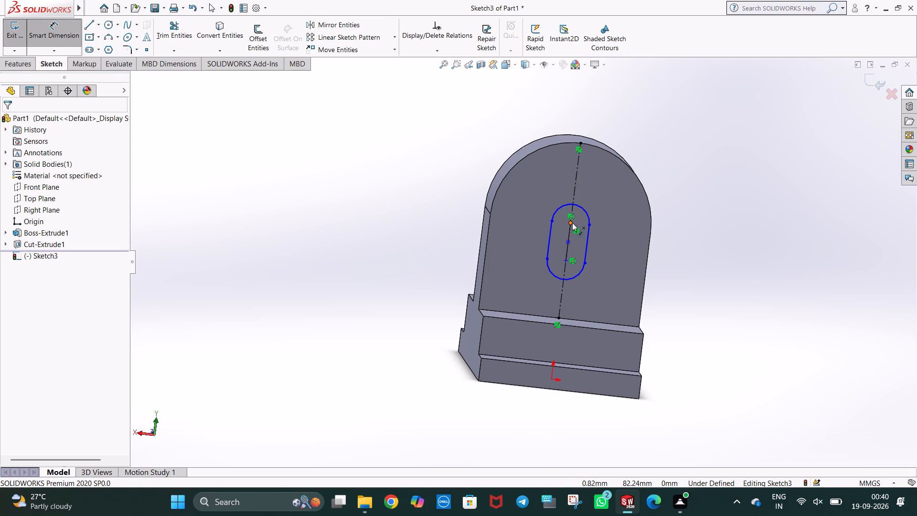
{"action": "left_click", "coordinate": [572, 223]}
{"action": "left_click", "coordinate": [566, 261]}
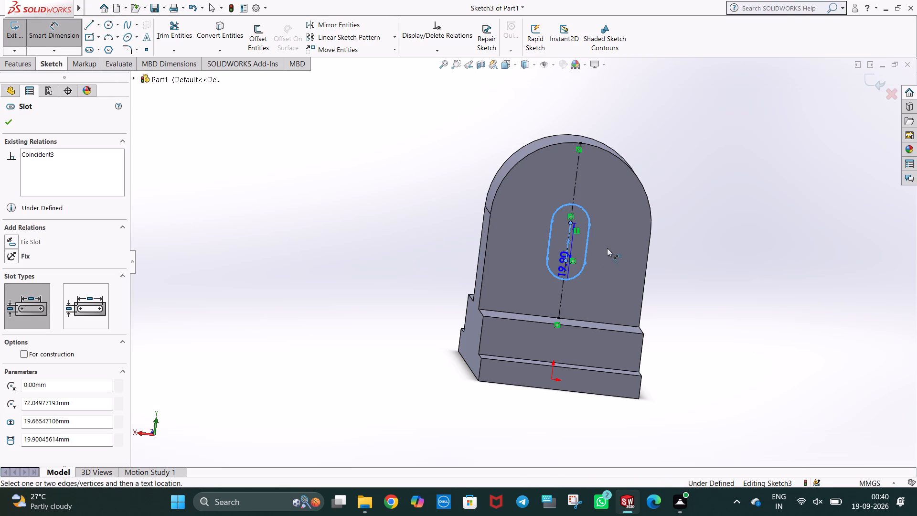
{"action": "left_click", "coordinate": [609, 246]}
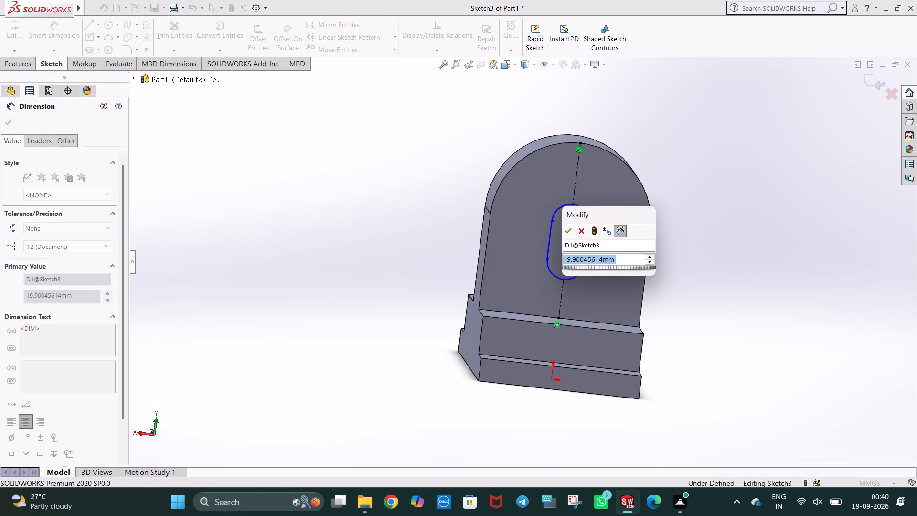
{"action": "type", "text": "19"}
{"action": "key", "text": "Return"}
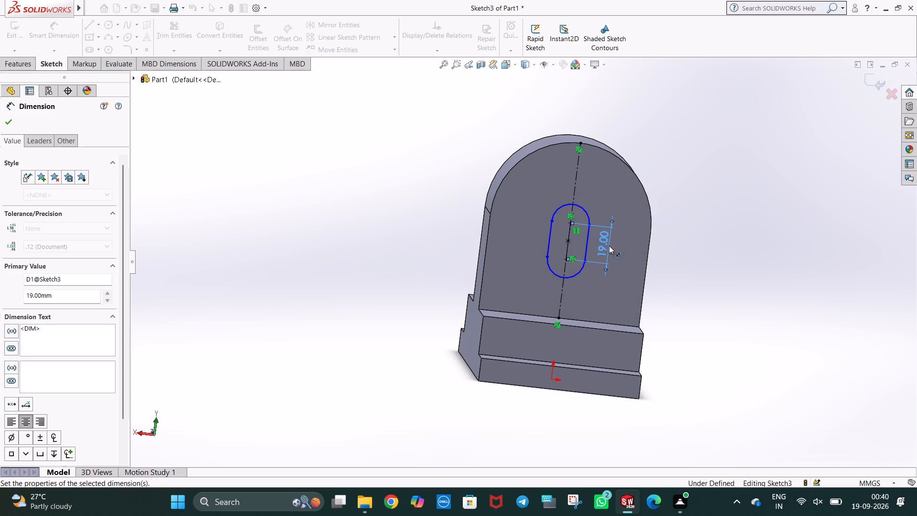
{"action": "left_click", "coordinate": [706, 266]}
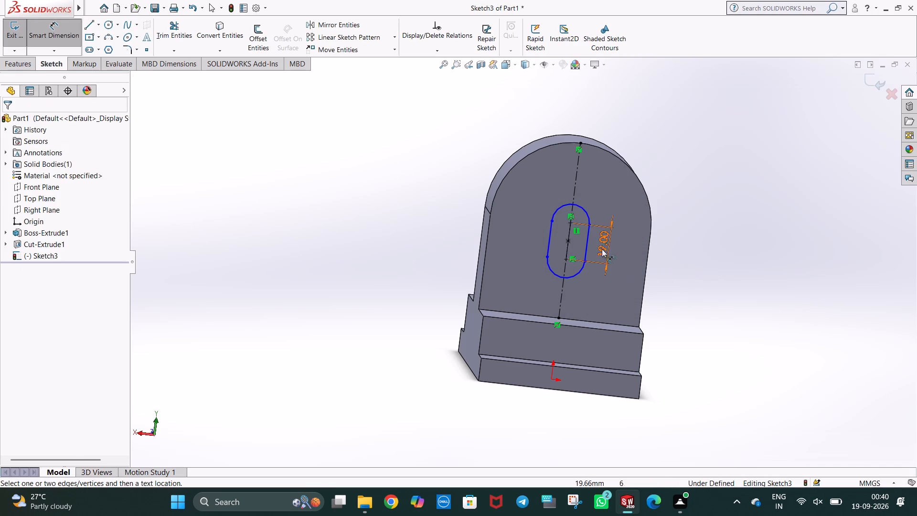
Dimension the slot's width across its two straight sides as 19 mm.
{"action": "scroll", "coordinate": [600, 237], "scroll_direction": "down", "scroll_amount": 1}
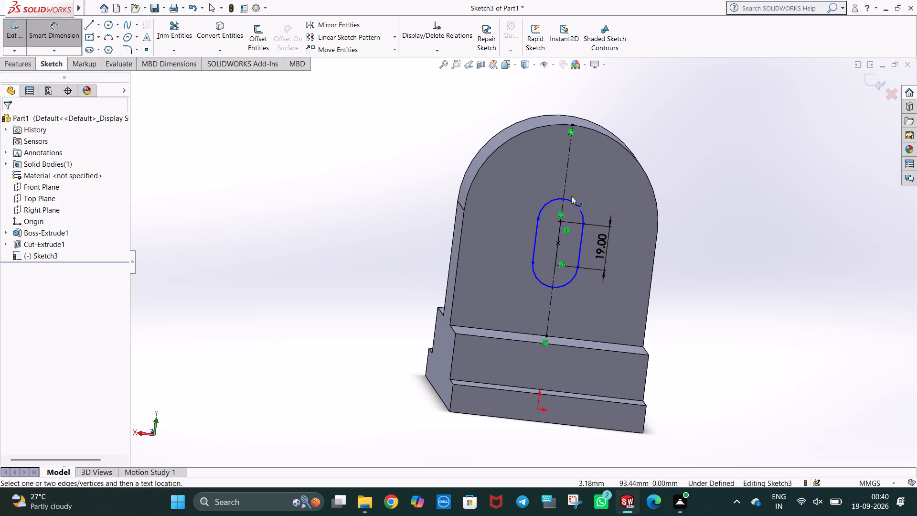
{"action": "left_click", "coordinate": [537, 218]}
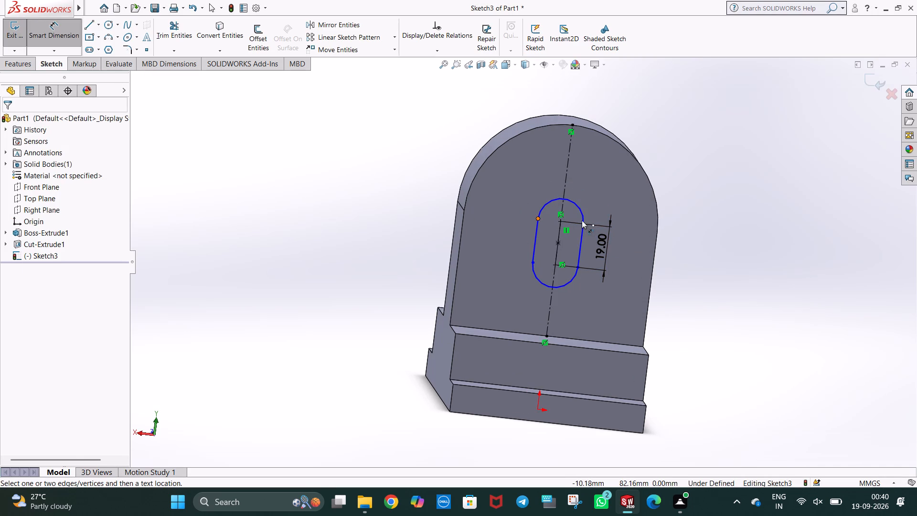
{"action": "left_click", "coordinate": [583, 223]}
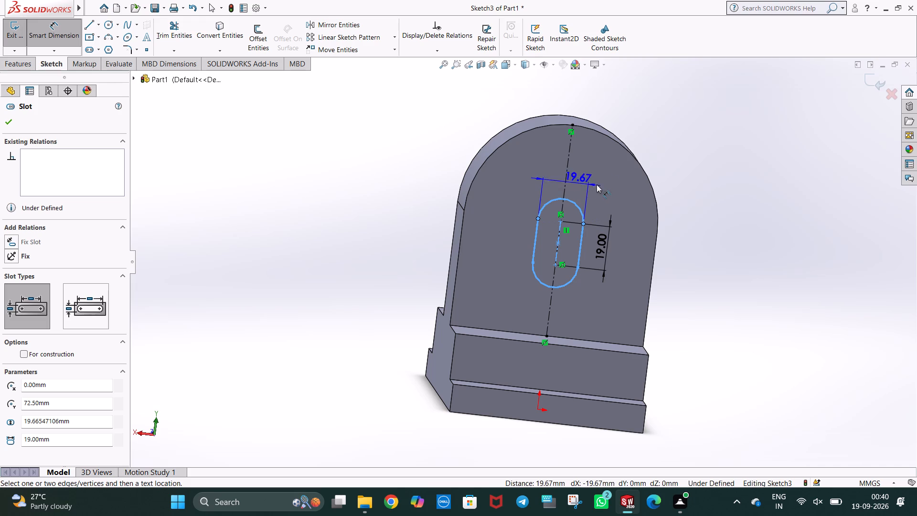
{"action": "left_click", "coordinate": [590, 193]}
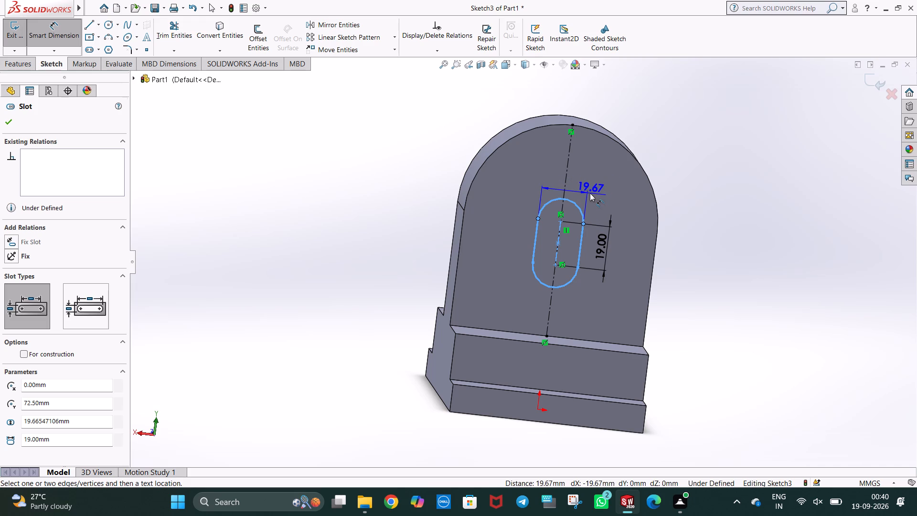
{"action": "type", "text": "19"}
{"action": "key", "text": "Return"}
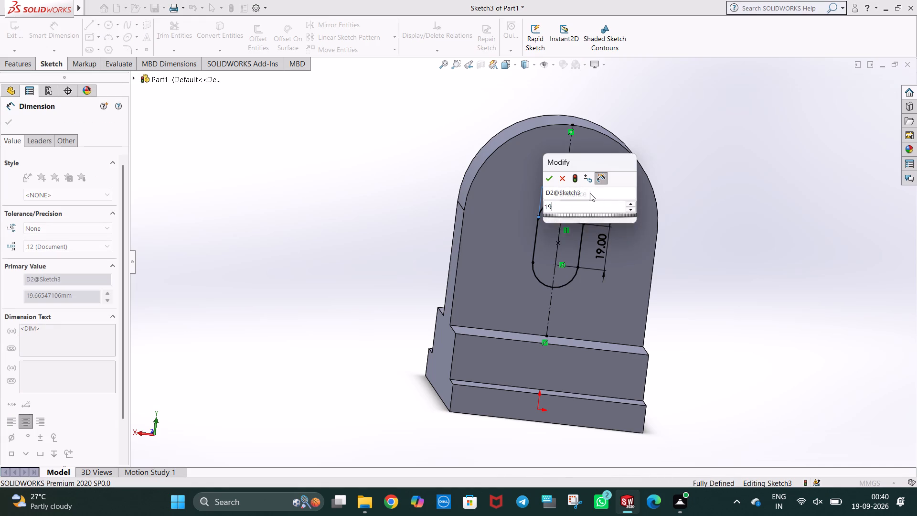
{"action": "left_click", "coordinate": [707, 234]}
Extrude-cut the slot through the upright with a blind depth of 40 mm.
{"action": "middle_click_drag", "start_coordinate": [719, 275], "coordinate": [637, 251]}
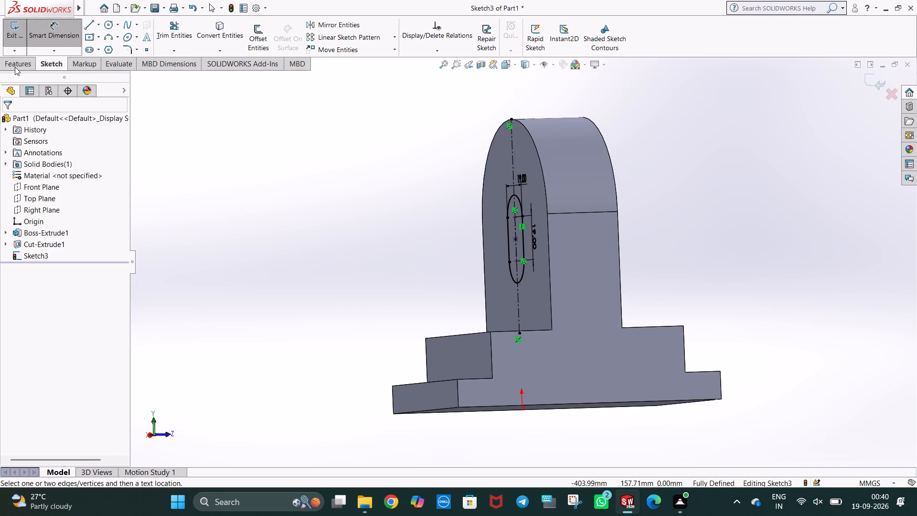
{"action": "left_click", "coordinate": [16, 67]}
{"action": "left_click", "coordinate": [174, 40]}
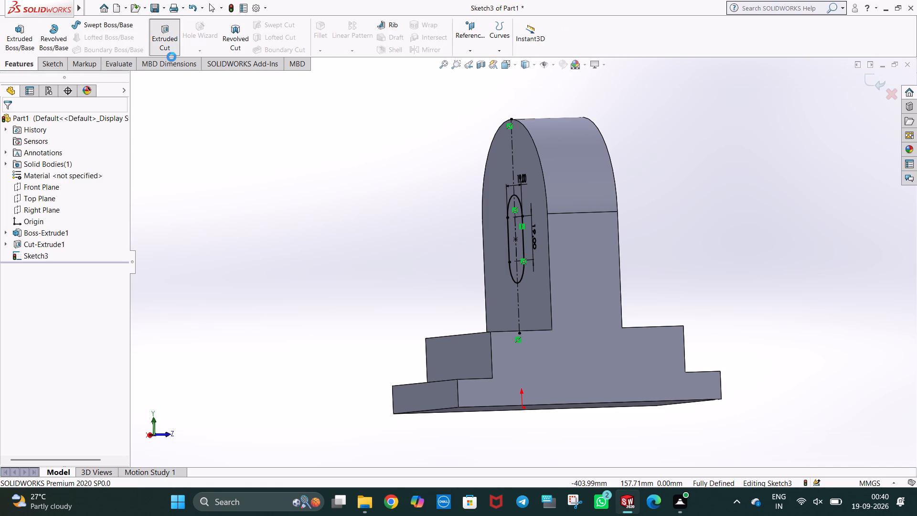
{"action": "middle_click_drag", "start_coordinate": [442, 209], "coordinate": [435, 210]}
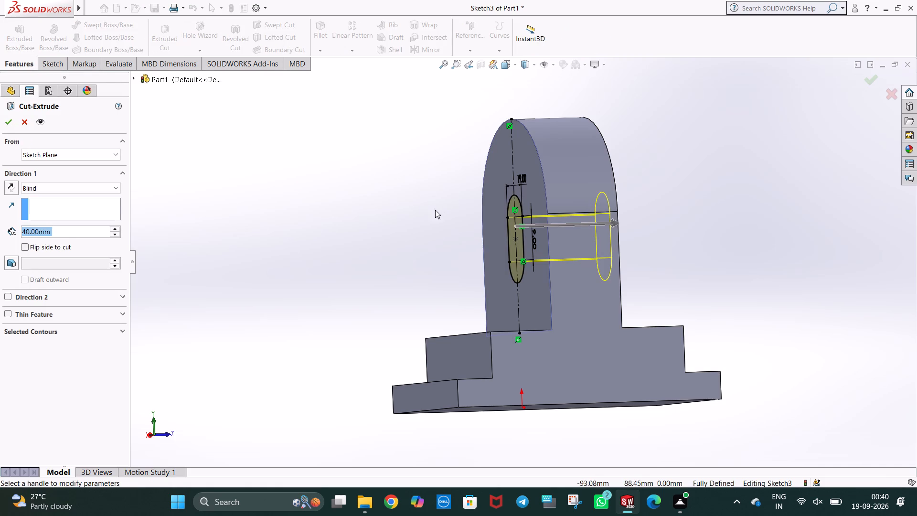
{"action": "middle_click_drag", "start_coordinate": [435, 210], "coordinate": [405, 209]}
{"action": "left_click", "coordinate": [13, 125]}
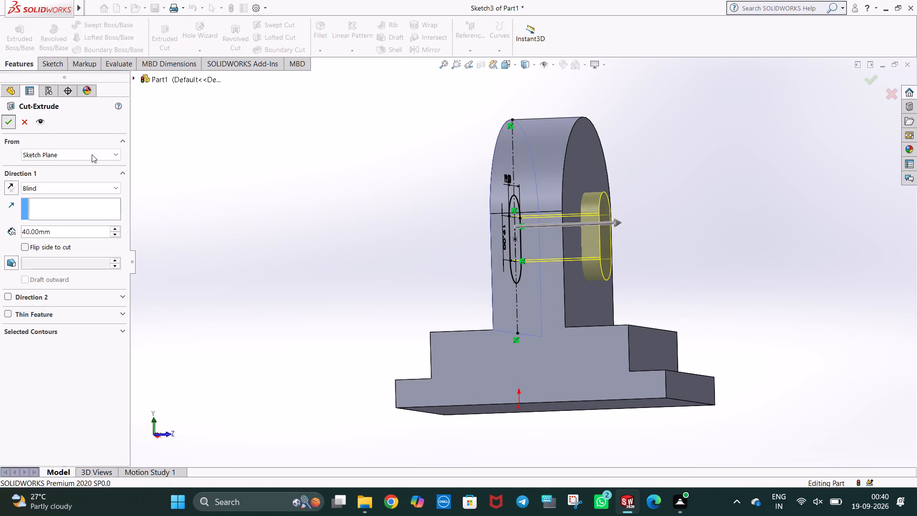
{"action": "middle_click_drag", "start_coordinate": [377, 259], "coordinate": [559, 252]}
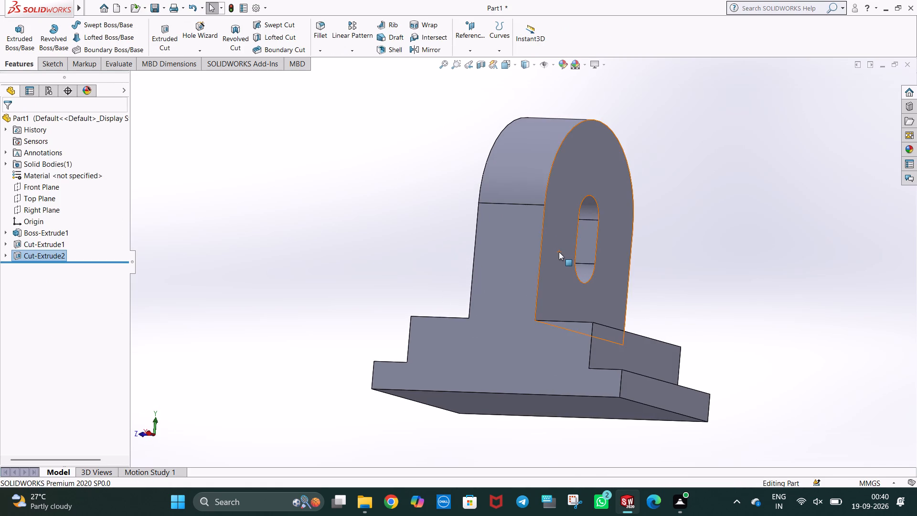
Start a sketch on the top face of the base's upper step, on the slot's cut side of the upright.
{"action": "middle_click_drag", "start_coordinate": [559, 252], "coordinate": [549, 268]}
{"action": "scroll", "coordinate": [548, 268], "scroll_direction": "up", "scroll_amount": 1}
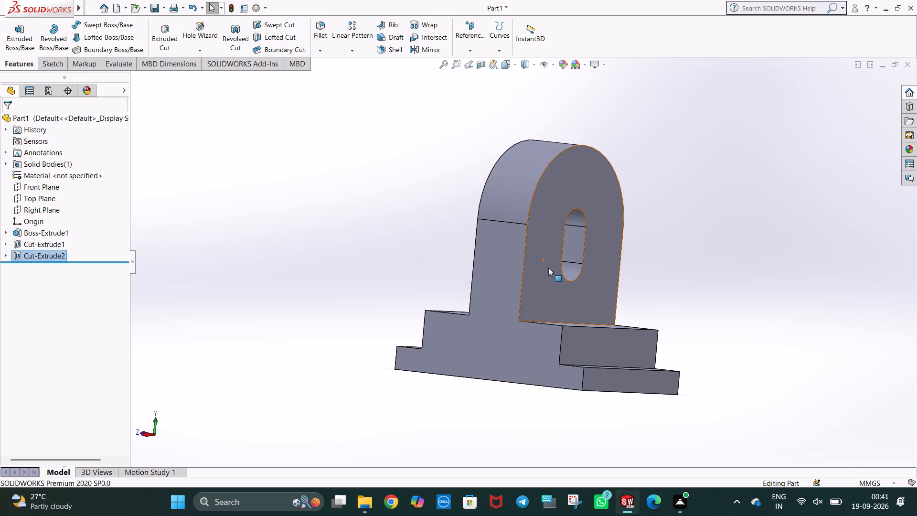
{"action": "middle_click_drag", "start_coordinate": [568, 295], "coordinate": [619, 237]}
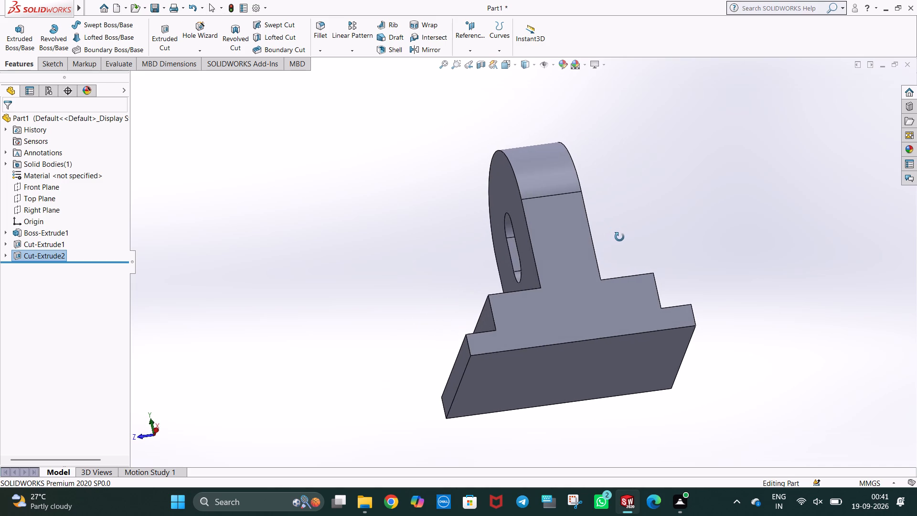
{"action": "middle_click_drag", "start_coordinate": [619, 237], "coordinate": [617, 235]}
{"action": "middle_click_drag", "start_coordinate": [626, 150], "coordinate": [614, 251]}
{"action": "middle_click_drag", "start_coordinate": [607, 164], "coordinate": [608, 239]}
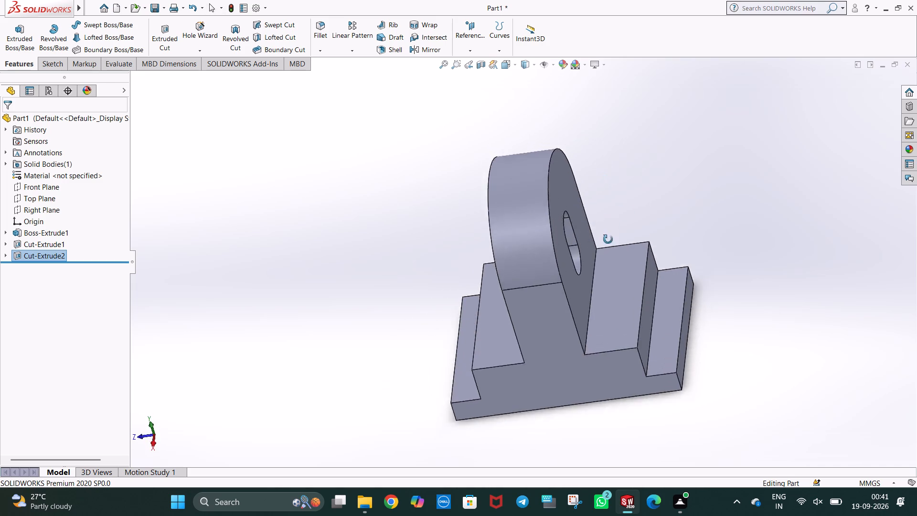
{"action": "middle_click_drag", "start_coordinate": [608, 239], "coordinate": [609, 274]}
{"action": "middle_click_drag", "start_coordinate": [614, 161], "coordinate": [625, 234]}
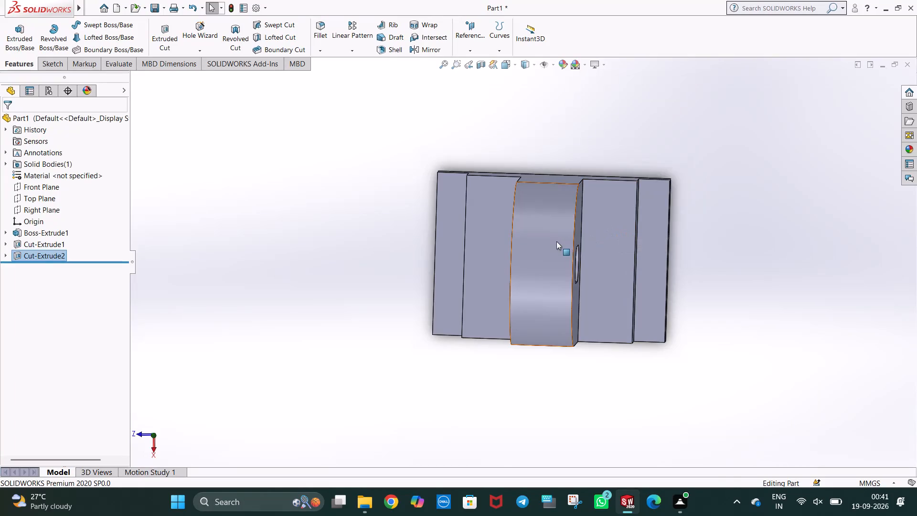
{"action": "left_click", "coordinate": [556, 241]}
{"action": "left_click", "coordinate": [606, 291]}
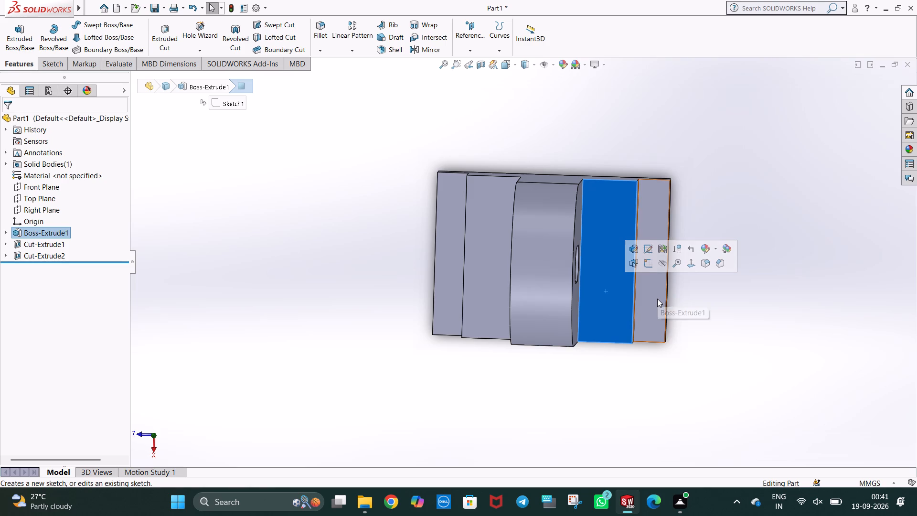
{"action": "middle_click_drag", "start_coordinate": [657, 299], "coordinate": [658, 285]}
{"action": "right_click", "coordinate": [607, 275]}
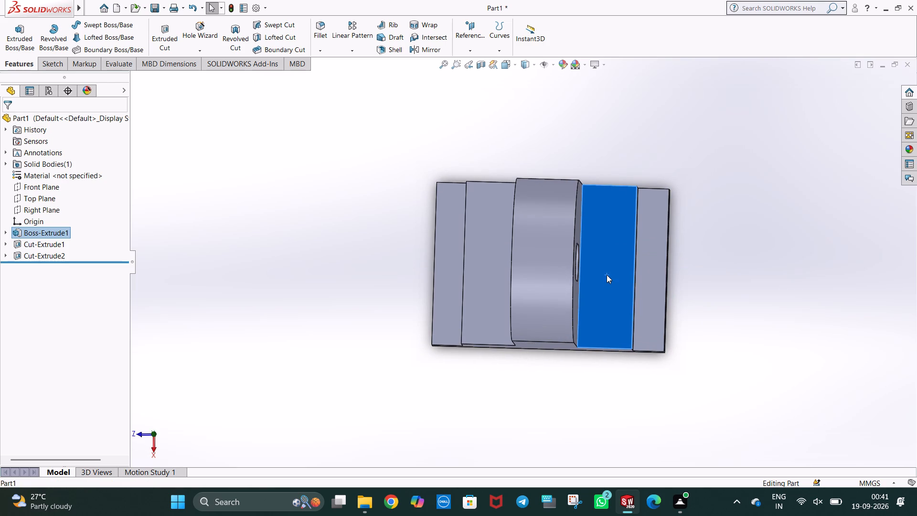
{"action": "left_click", "coordinate": [629, 261]}
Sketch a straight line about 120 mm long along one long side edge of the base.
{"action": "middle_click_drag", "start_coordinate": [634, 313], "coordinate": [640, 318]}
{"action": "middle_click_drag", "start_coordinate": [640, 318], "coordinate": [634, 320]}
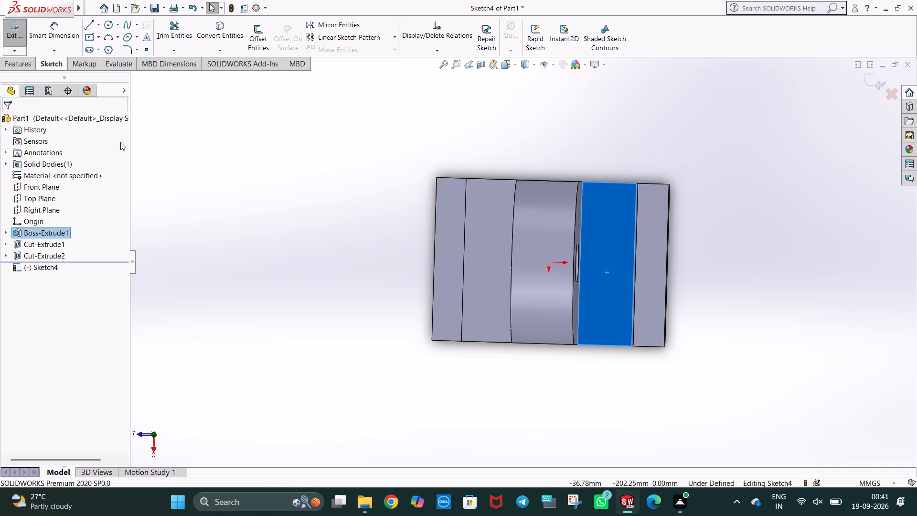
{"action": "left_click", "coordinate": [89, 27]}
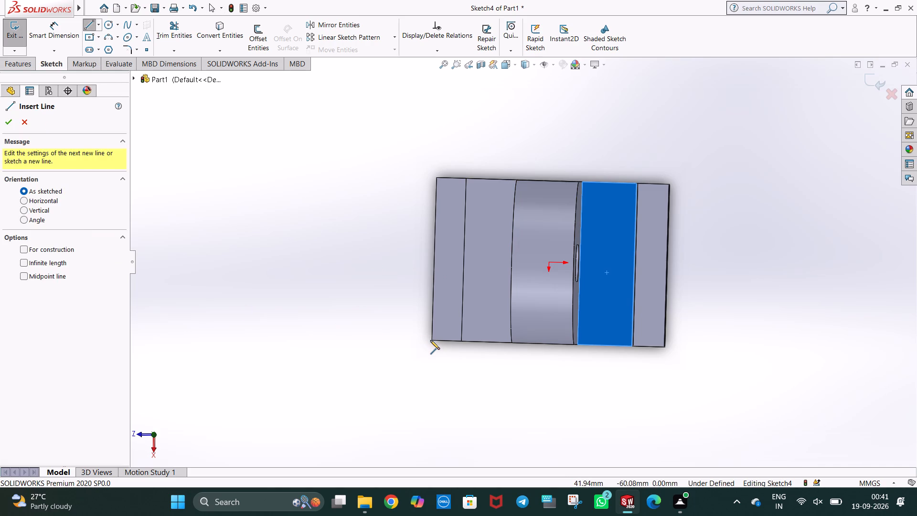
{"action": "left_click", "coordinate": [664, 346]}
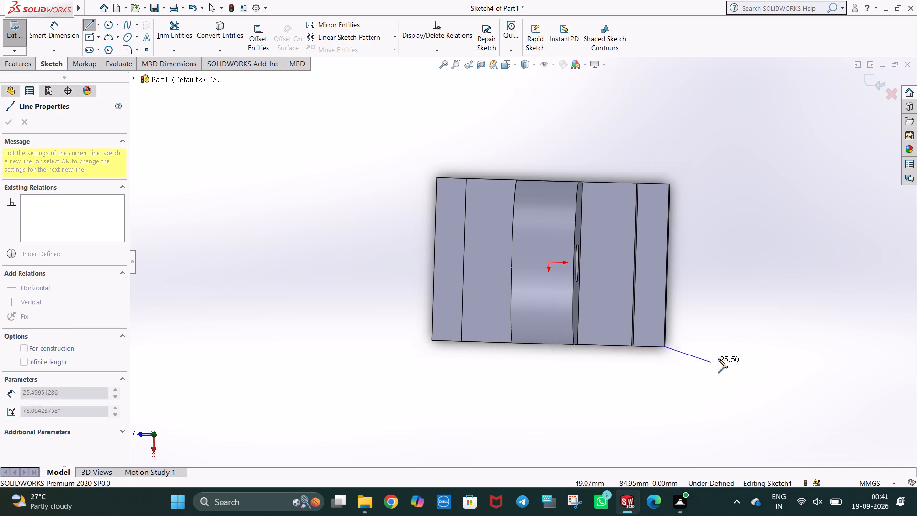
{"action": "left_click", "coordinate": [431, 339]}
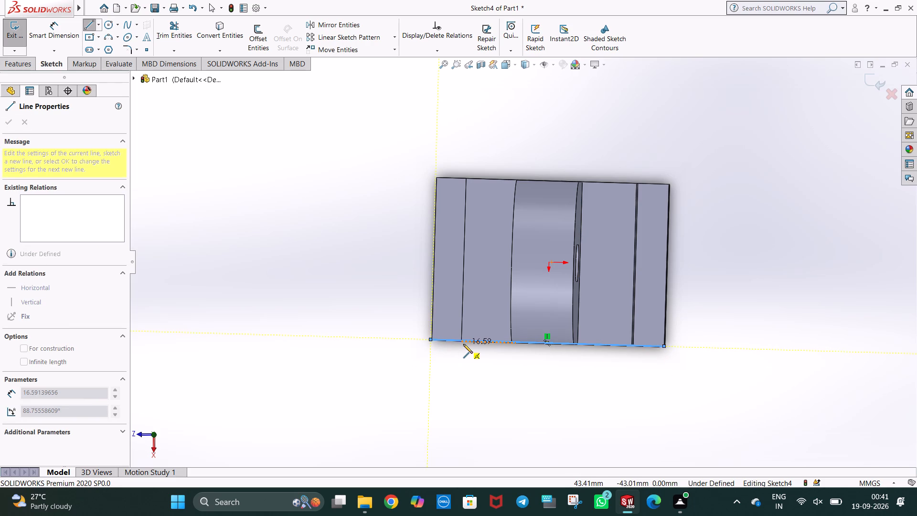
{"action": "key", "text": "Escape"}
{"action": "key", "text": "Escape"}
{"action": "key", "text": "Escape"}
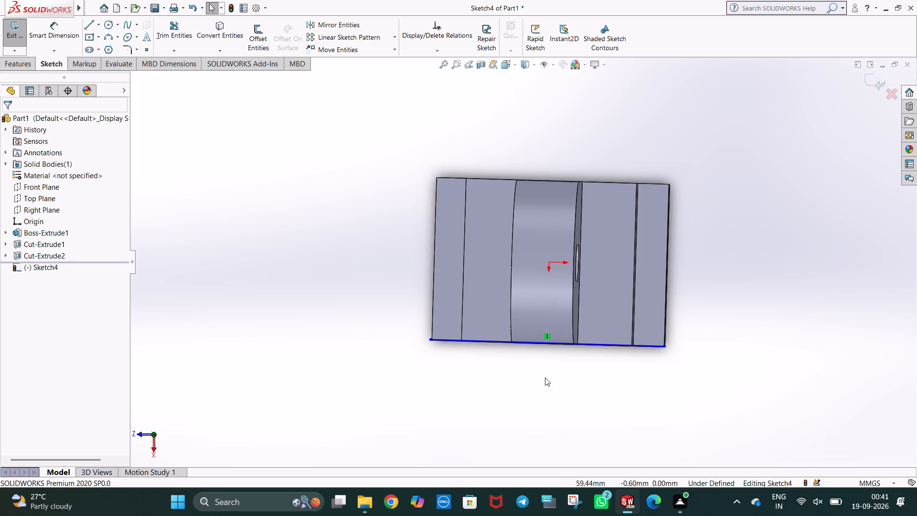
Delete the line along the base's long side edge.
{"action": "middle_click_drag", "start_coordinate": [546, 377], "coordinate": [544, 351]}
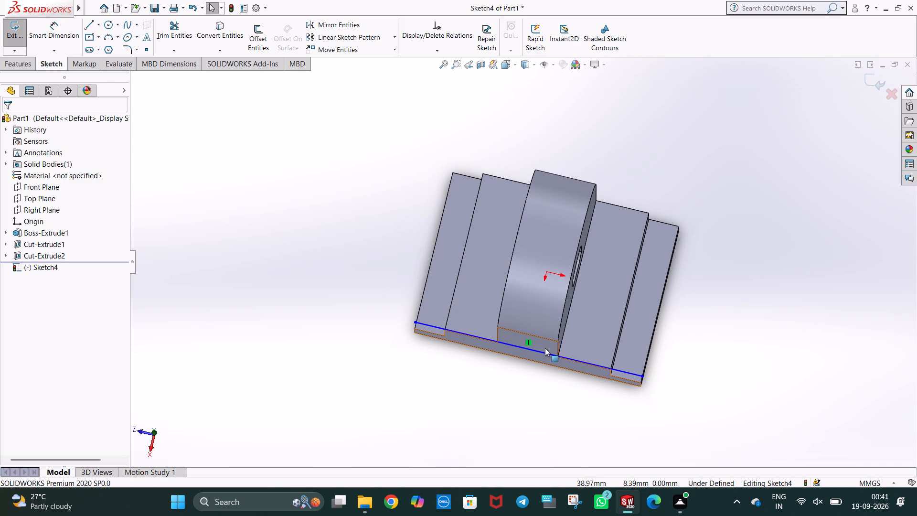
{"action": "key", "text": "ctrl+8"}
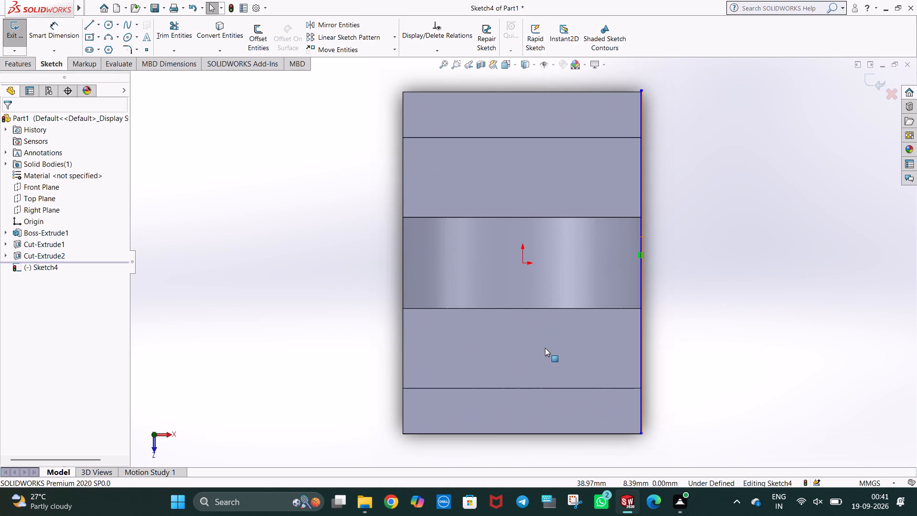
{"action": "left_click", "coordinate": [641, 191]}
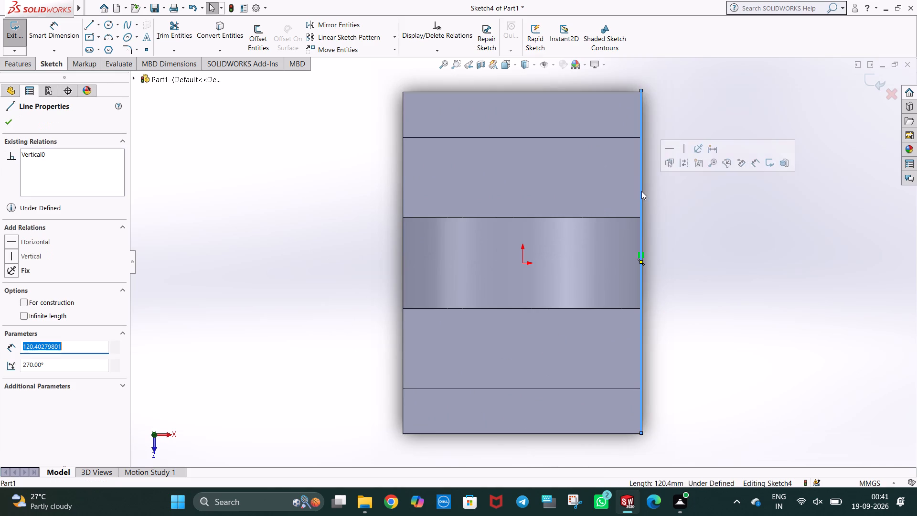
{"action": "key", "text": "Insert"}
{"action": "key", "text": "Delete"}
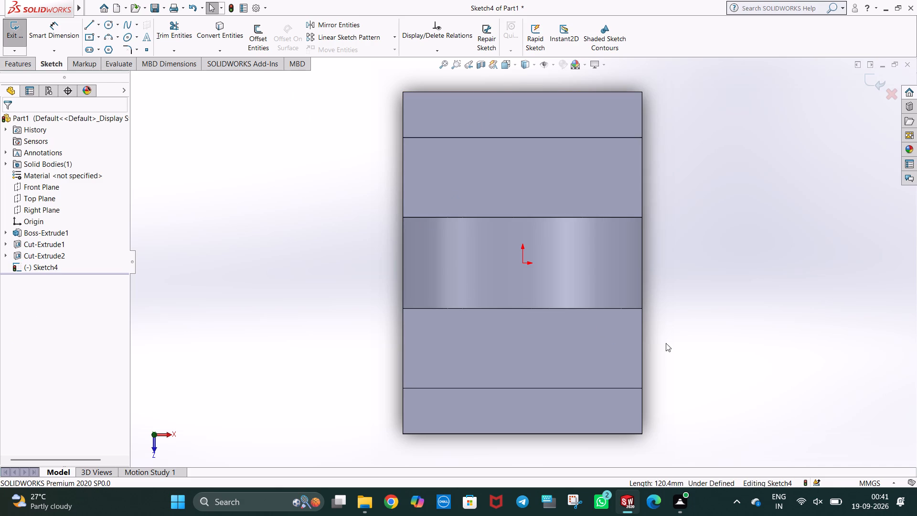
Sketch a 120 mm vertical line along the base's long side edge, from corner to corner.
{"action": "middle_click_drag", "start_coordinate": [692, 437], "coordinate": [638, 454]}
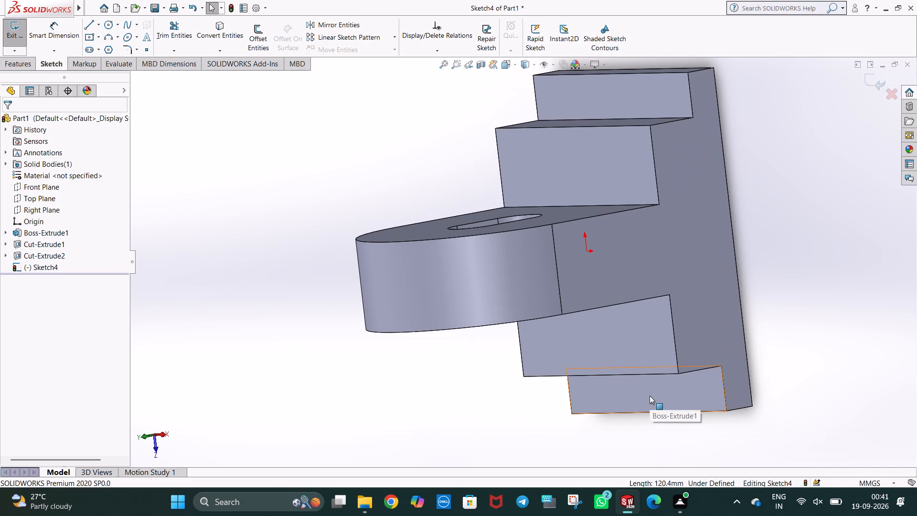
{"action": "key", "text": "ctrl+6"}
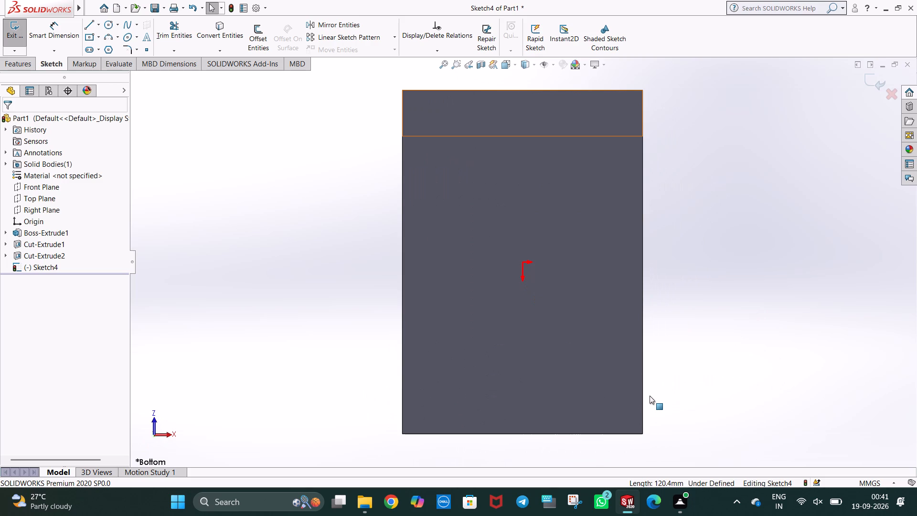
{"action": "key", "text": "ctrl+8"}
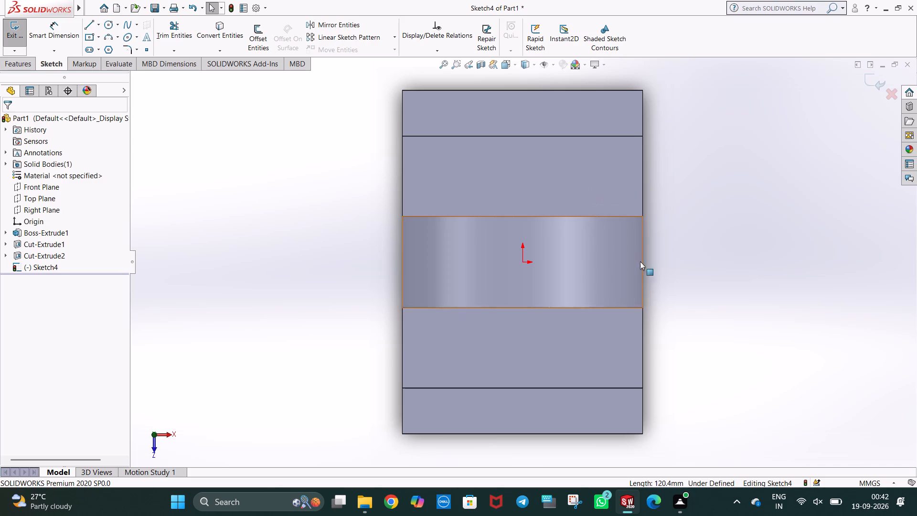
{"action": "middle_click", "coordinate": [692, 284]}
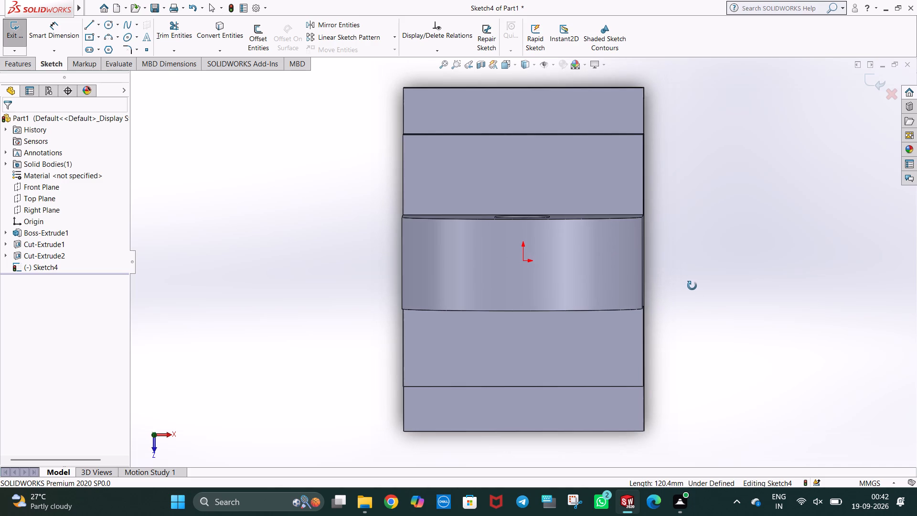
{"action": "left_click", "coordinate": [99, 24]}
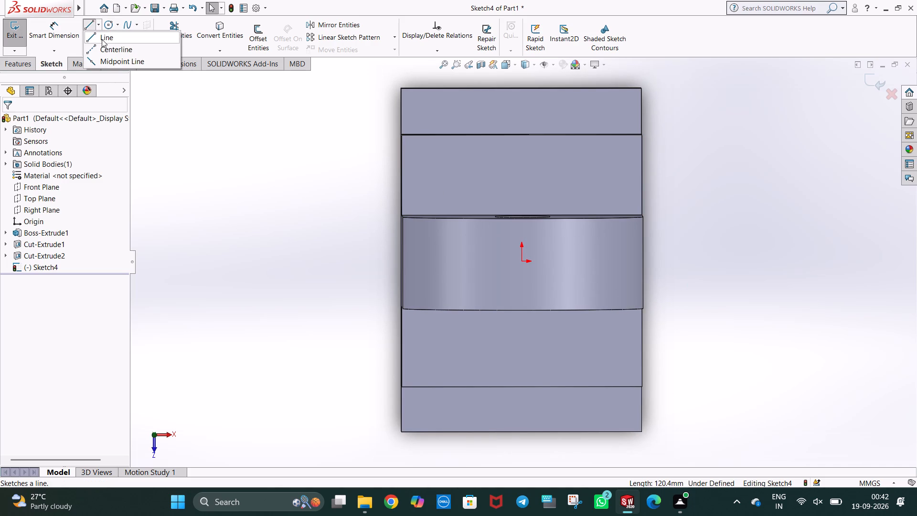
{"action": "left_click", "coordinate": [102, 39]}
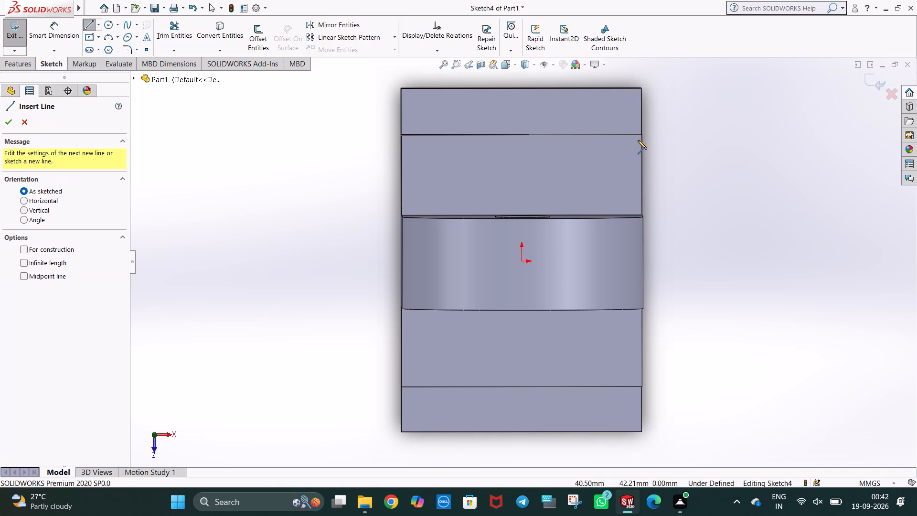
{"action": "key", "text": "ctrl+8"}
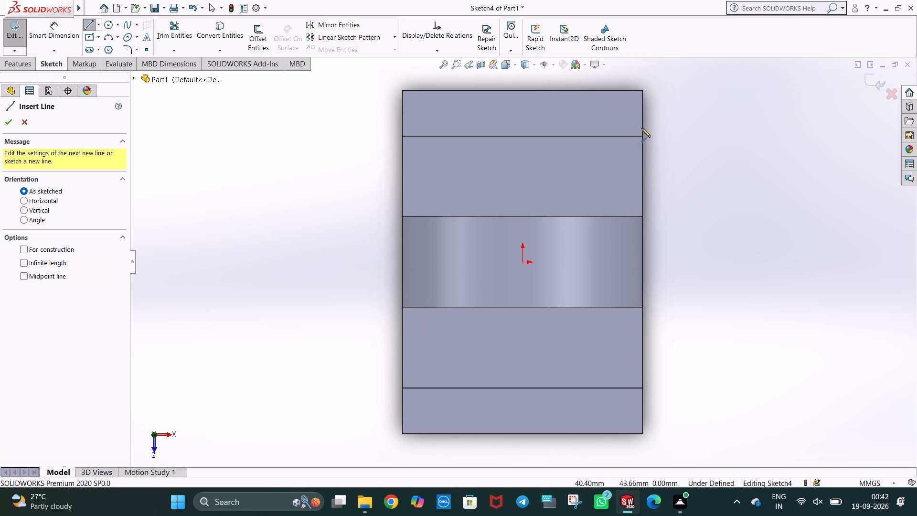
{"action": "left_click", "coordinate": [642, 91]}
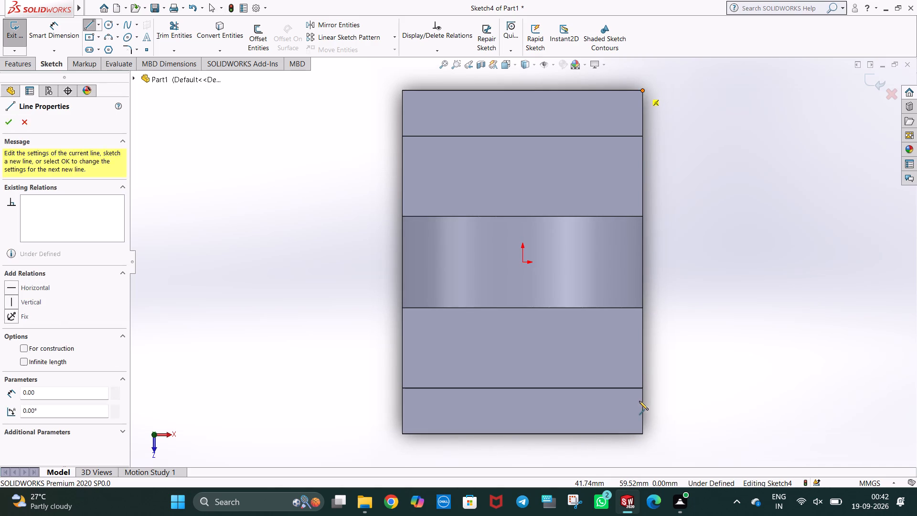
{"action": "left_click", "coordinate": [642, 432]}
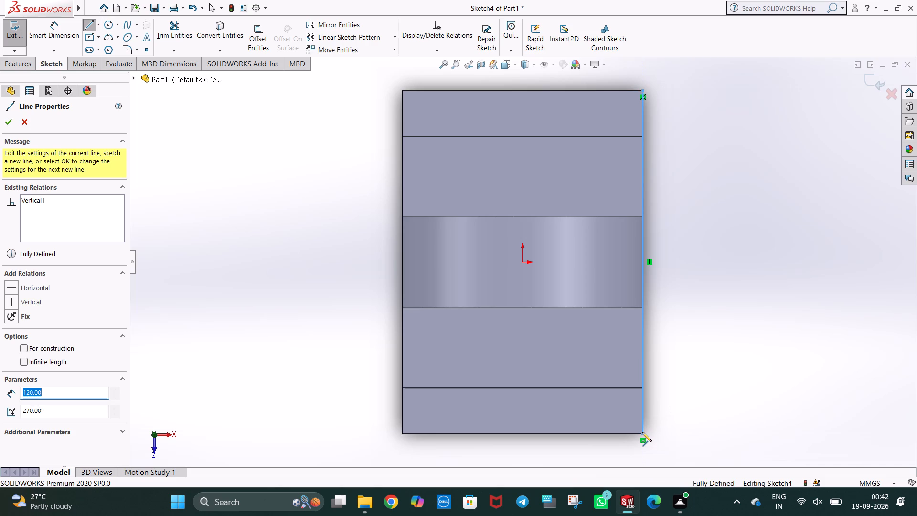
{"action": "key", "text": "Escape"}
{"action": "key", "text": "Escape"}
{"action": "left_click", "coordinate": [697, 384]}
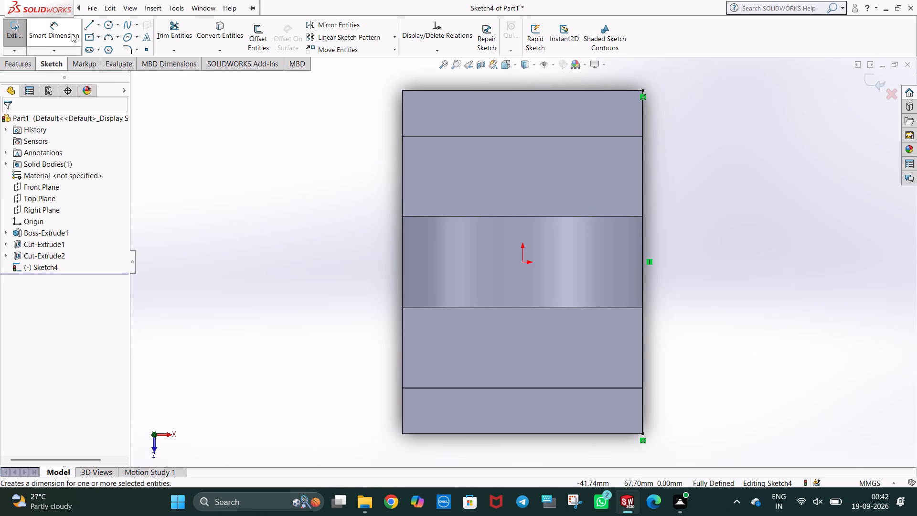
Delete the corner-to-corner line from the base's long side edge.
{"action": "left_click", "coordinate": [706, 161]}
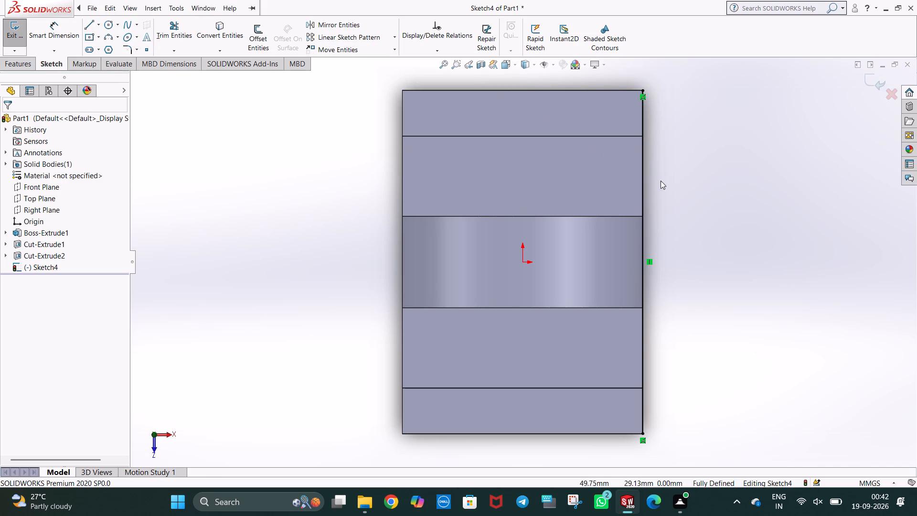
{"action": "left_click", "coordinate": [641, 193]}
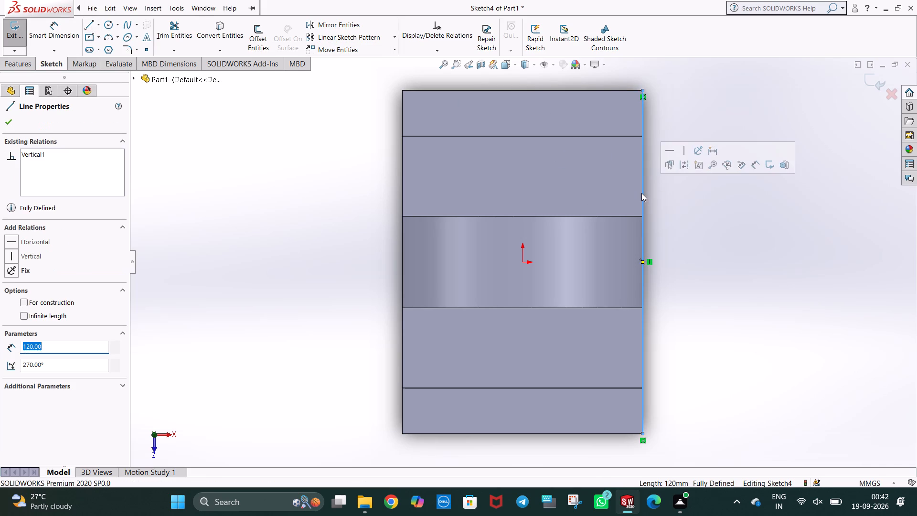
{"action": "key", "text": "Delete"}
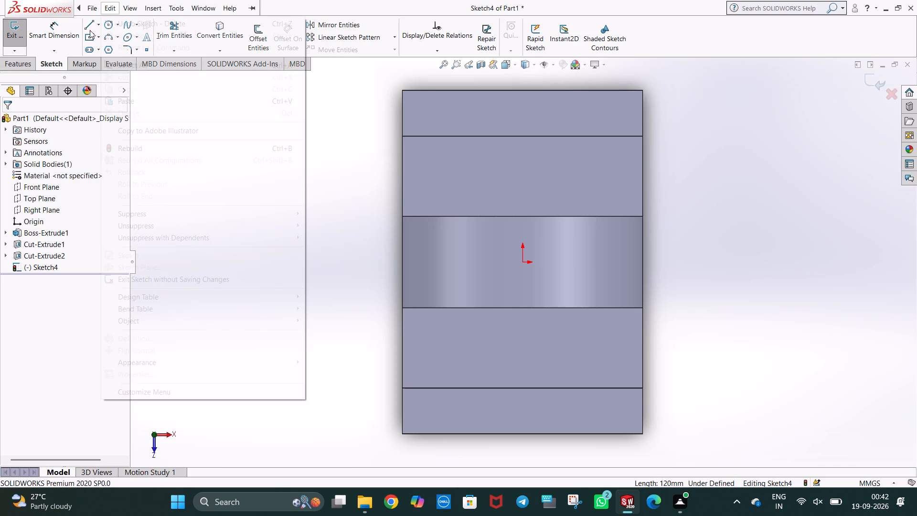
Sketch a 30 mm line along the base's long edge from its midpoint, continuing with a slanted line about 36 mm long to the short edge.
{"action": "left_click", "coordinate": [89, 27]}
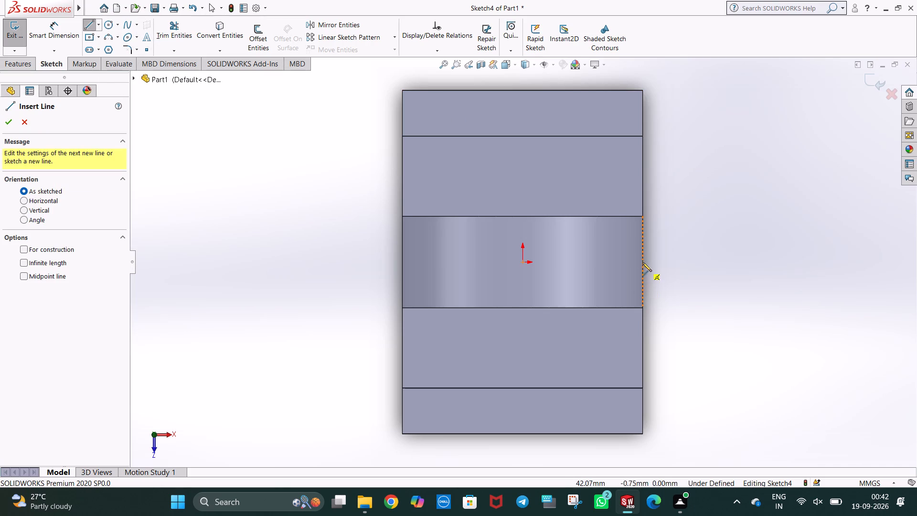
{"action": "left_click", "coordinate": [642, 263]}
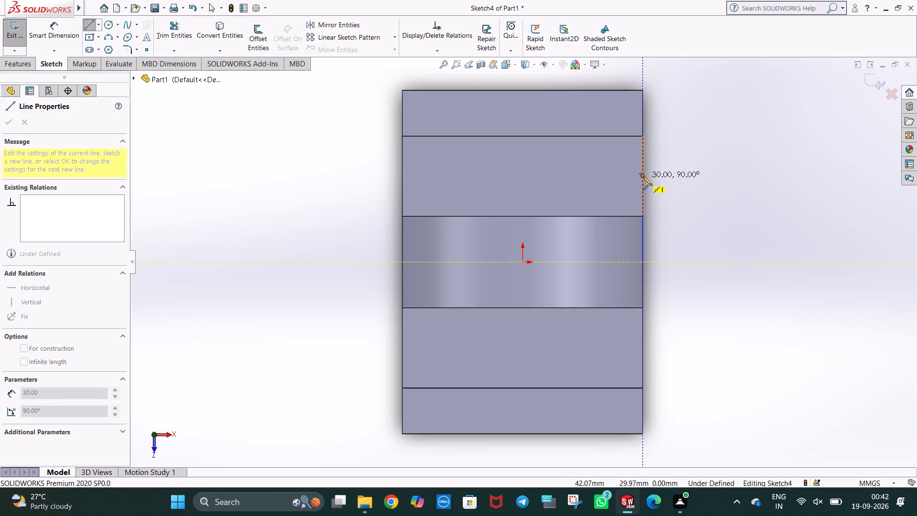
{"action": "left_click", "coordinate": [643, 176]}
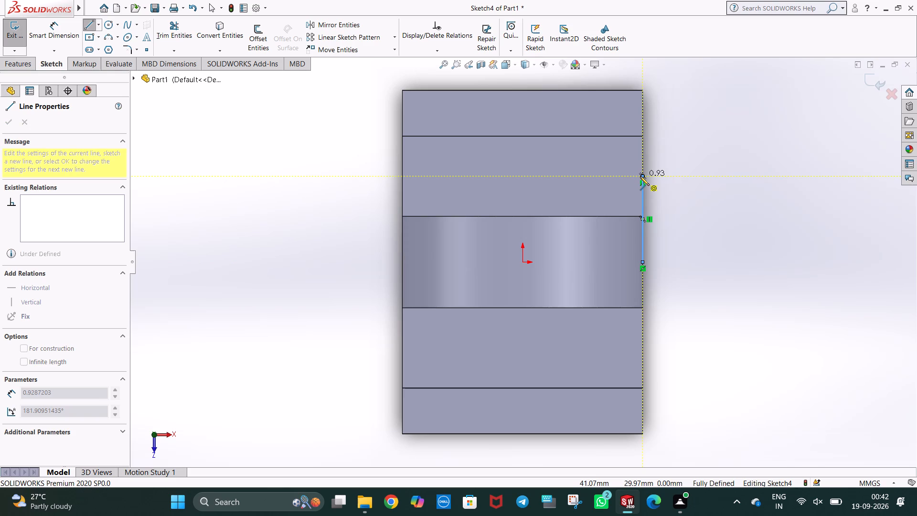
{"action": "left_click", "coordinate": [587, 89]}
{"action": "key", "text": "Escape"}
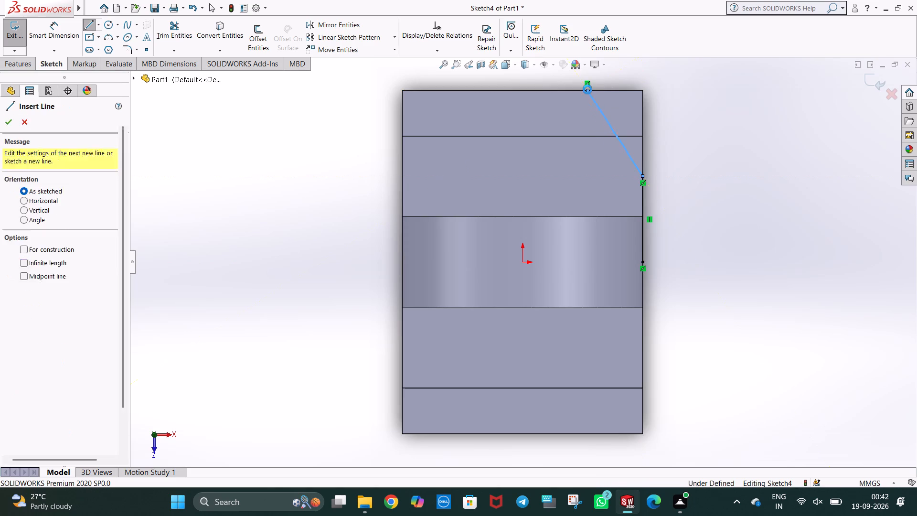
{"action": "left_click", "coordinate": [716, 133]}
Set the angle of the slanted line across the base's corner to 129°.
{"action": "left_click", "coordinate": [609, 122]}
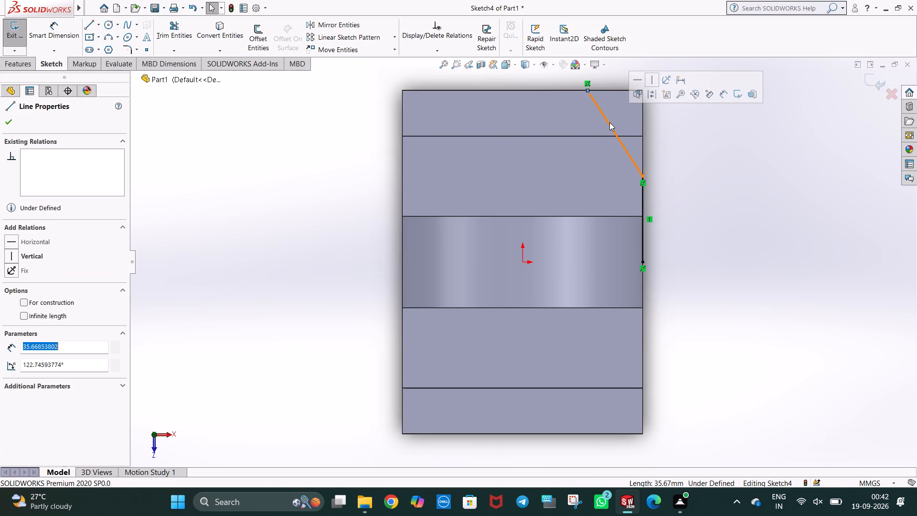
{"action": "left_click_drag", "start_coordinate": [94, 363], "coordinate": [85, 363]}
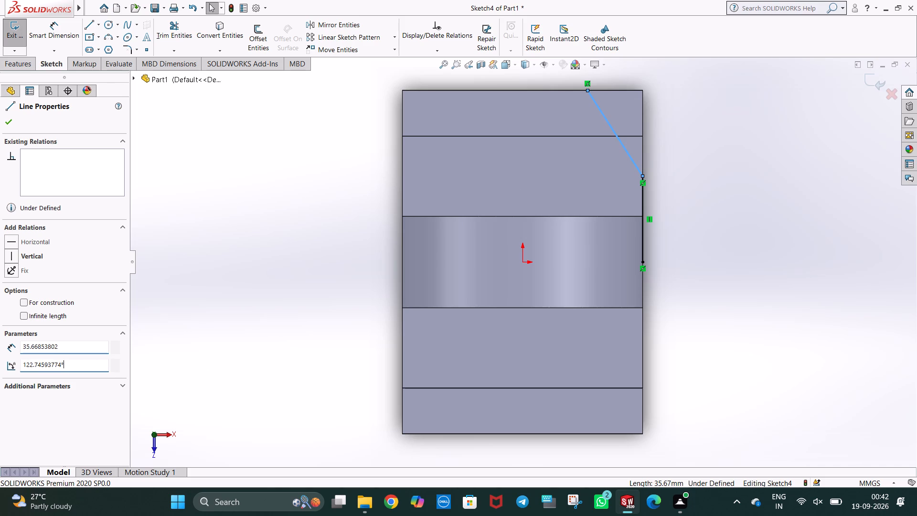
{"action": "left_click_drag", "start_coordinate": [85, 363], "coordinate": [16, 368]}
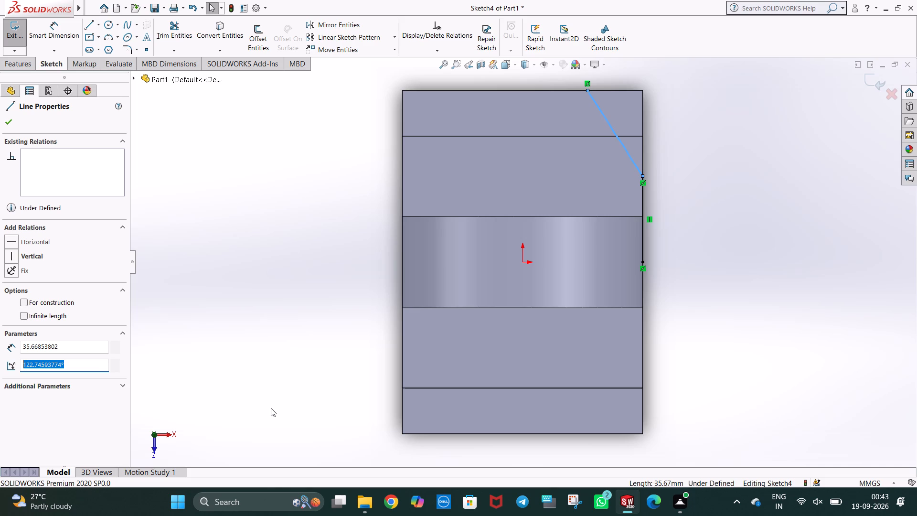
{"action": "type", "text": "129"}
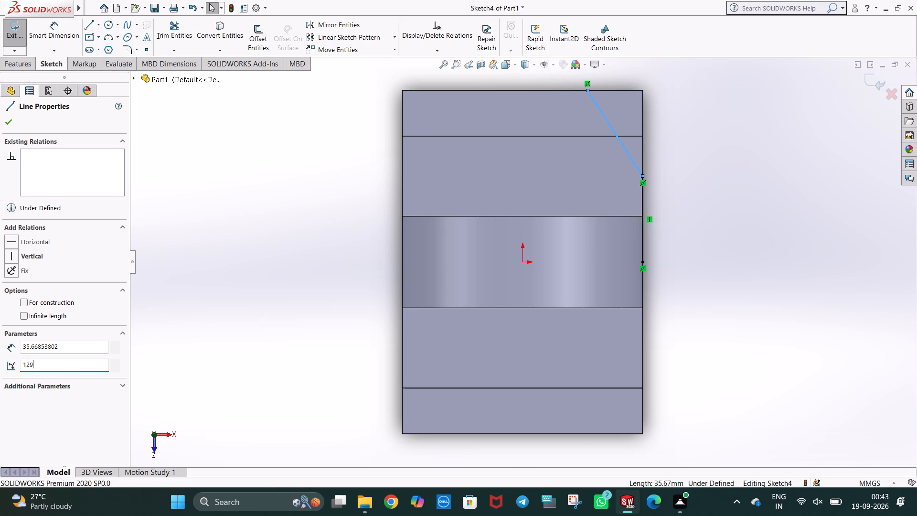
{"action": "key", "text": "Return"}
{"action": "key", "text": "Escape"}
{"action": "key", "text": "Escape"}
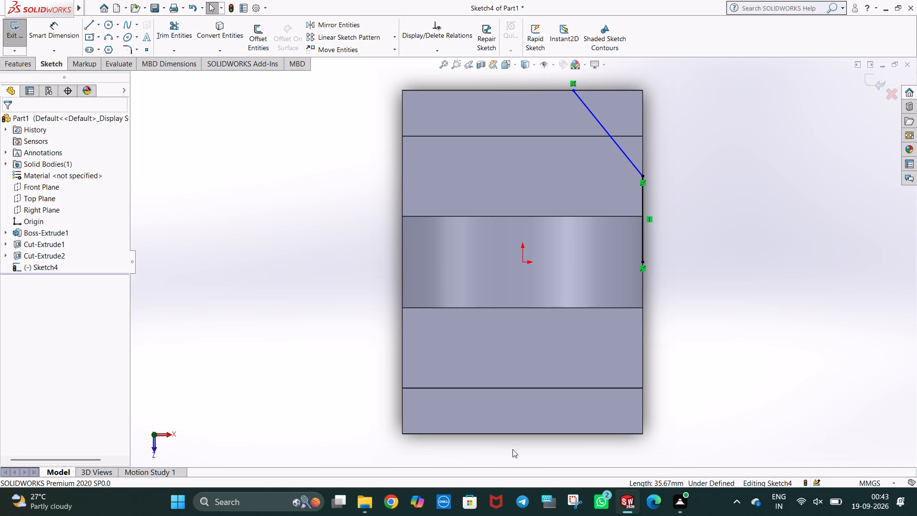
{"action": "left_click", "coordinate": [701, 295]}
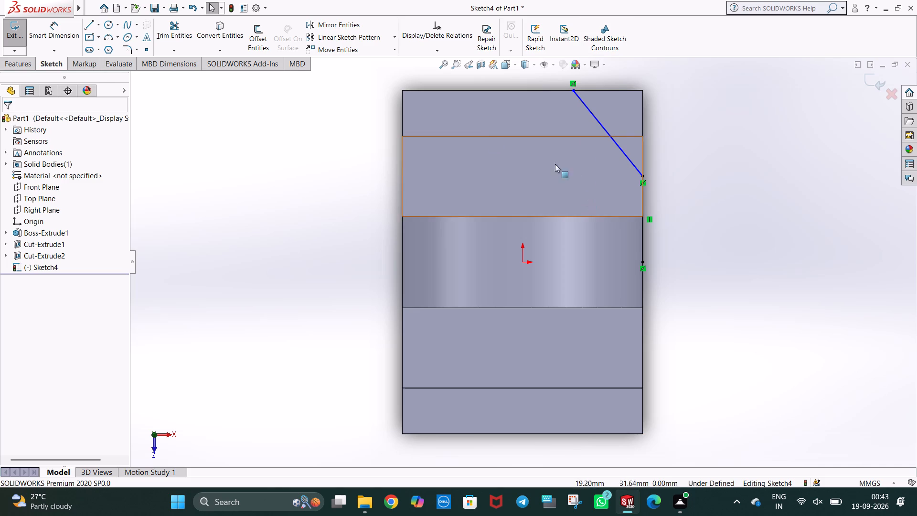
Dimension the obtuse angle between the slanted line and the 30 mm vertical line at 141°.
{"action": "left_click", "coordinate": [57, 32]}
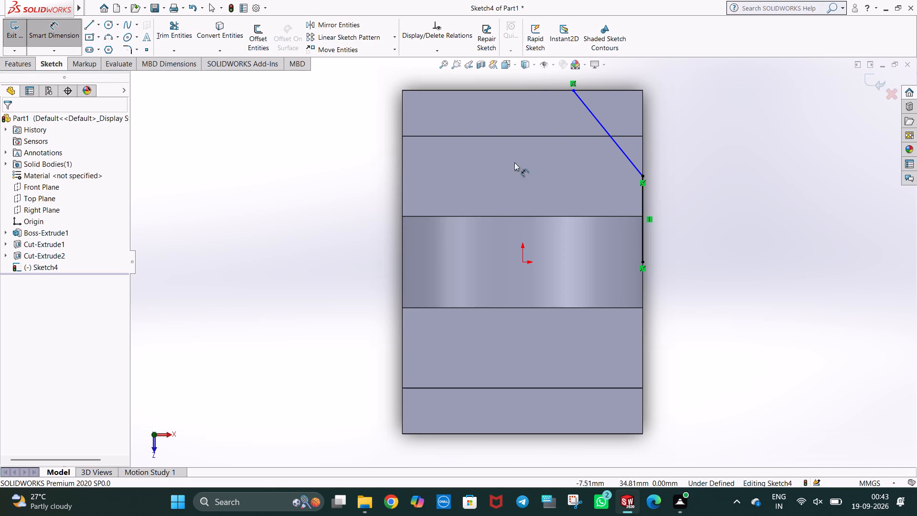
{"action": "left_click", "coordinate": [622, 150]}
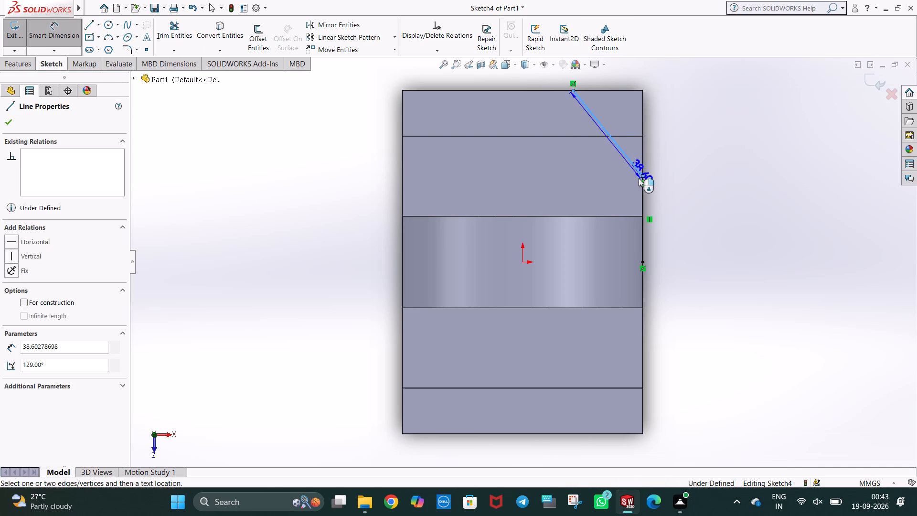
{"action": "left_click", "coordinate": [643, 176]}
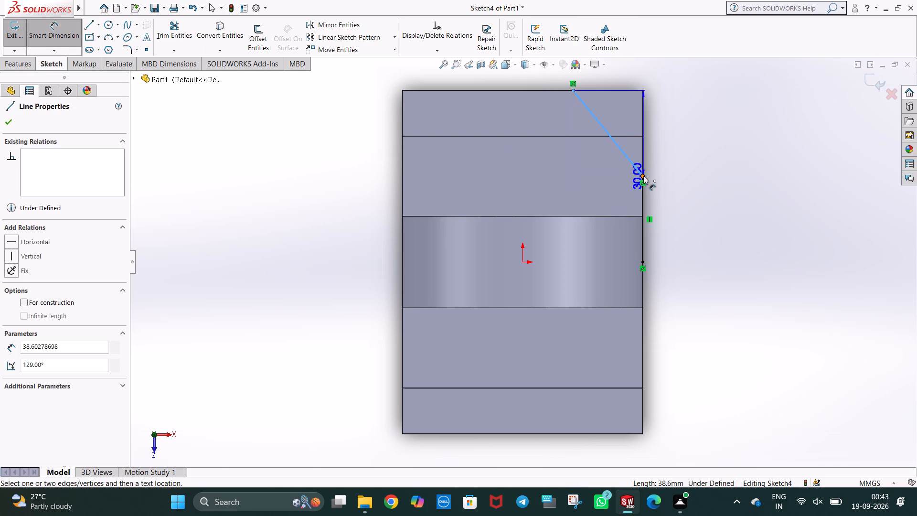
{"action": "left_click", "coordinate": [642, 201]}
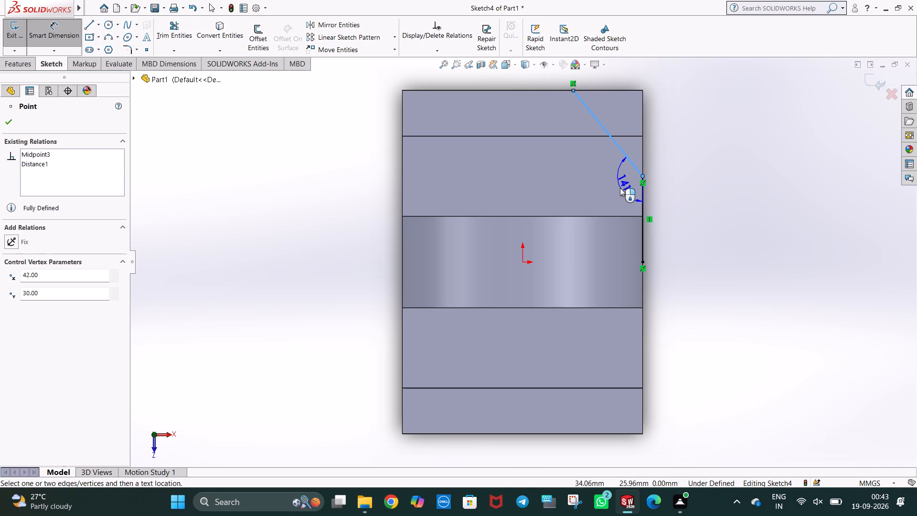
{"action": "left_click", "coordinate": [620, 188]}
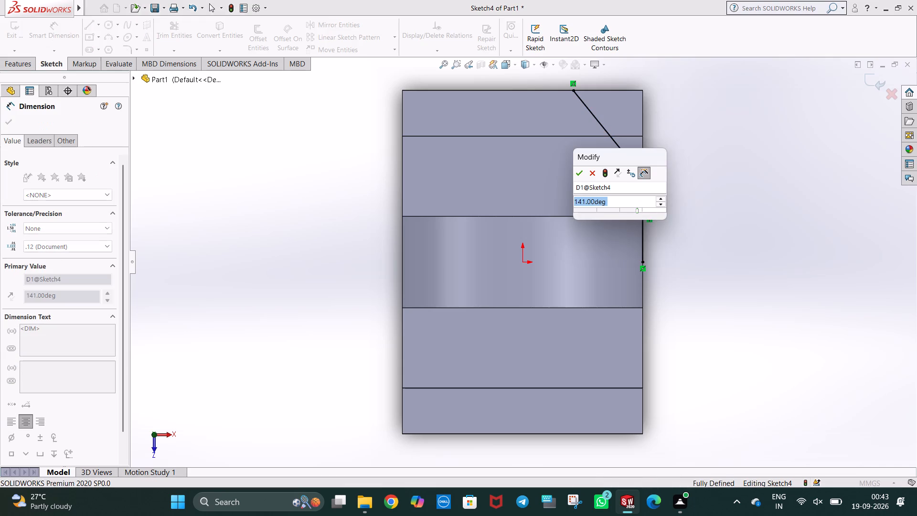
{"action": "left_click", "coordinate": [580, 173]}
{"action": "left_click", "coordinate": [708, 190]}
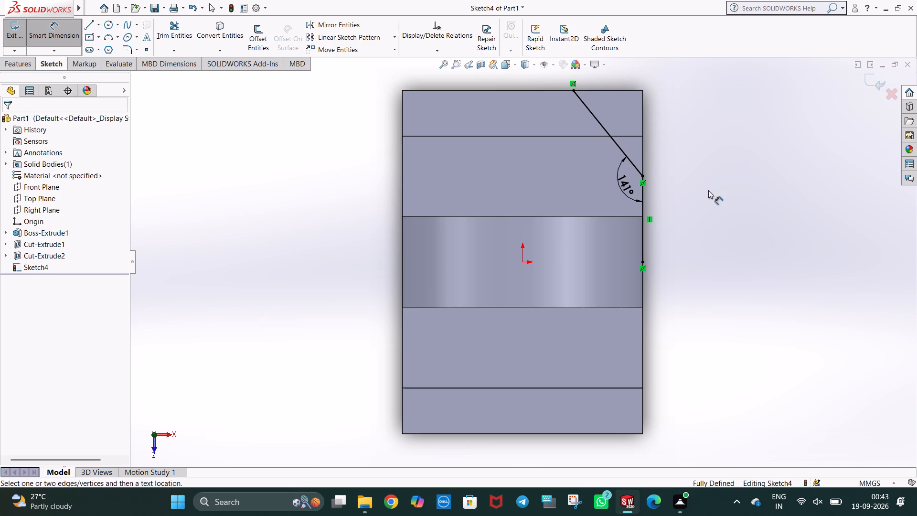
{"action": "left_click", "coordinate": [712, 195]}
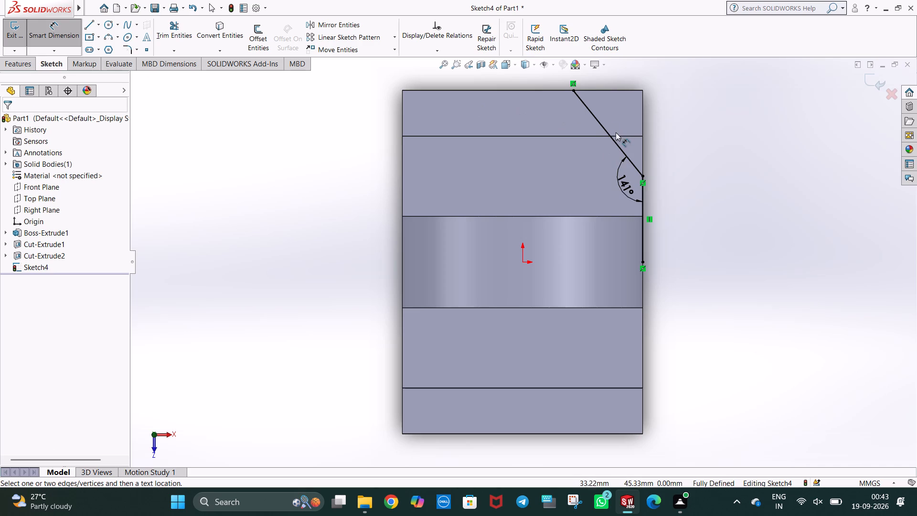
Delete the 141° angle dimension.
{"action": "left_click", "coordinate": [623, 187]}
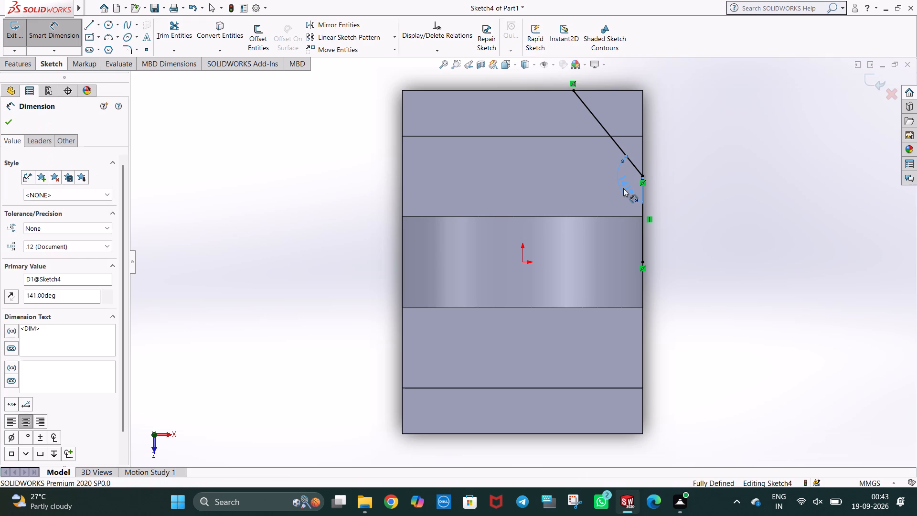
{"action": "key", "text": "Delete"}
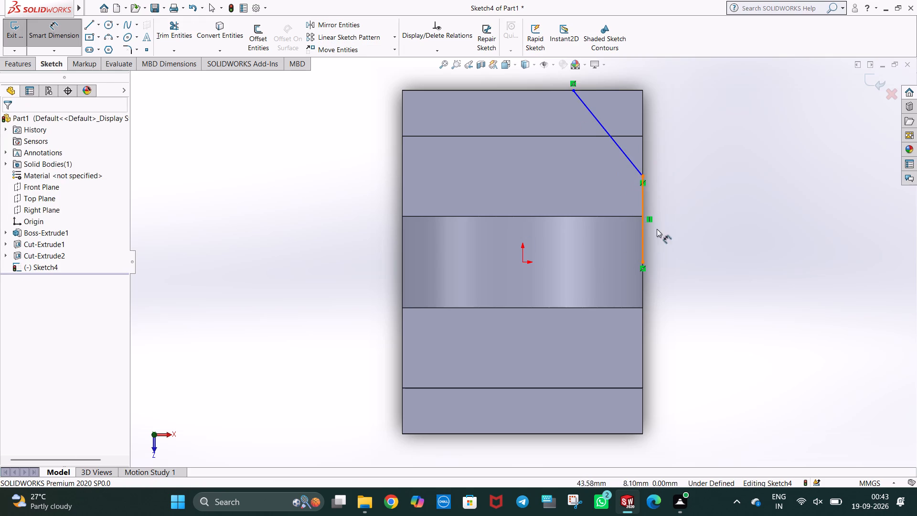
Dimension the acute angle between the slanted line and the base's long side edge at 39°.
{"action": "left_click", "coordinate": [625, 159]}
{"action": "left_click", "coordinate": [626, 159]}
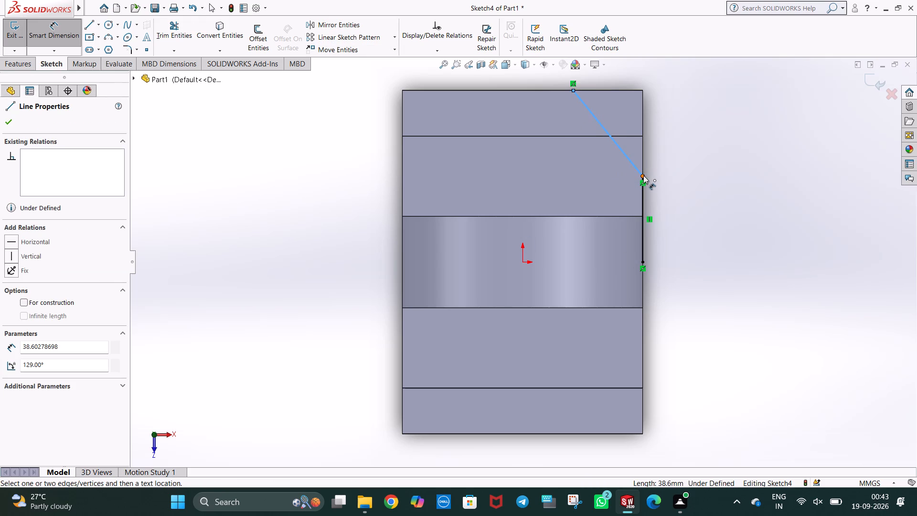
{"action": "left_click", "coordinate": [643, 175]}
{"action": "left_click", "coordinate": [642, 151]}
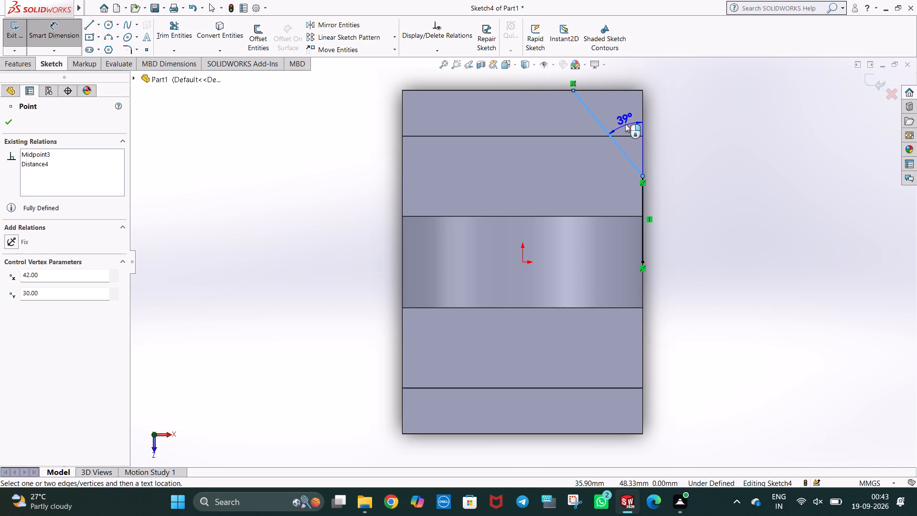
{"action": "left_click", "coordinate": [625, 124]}
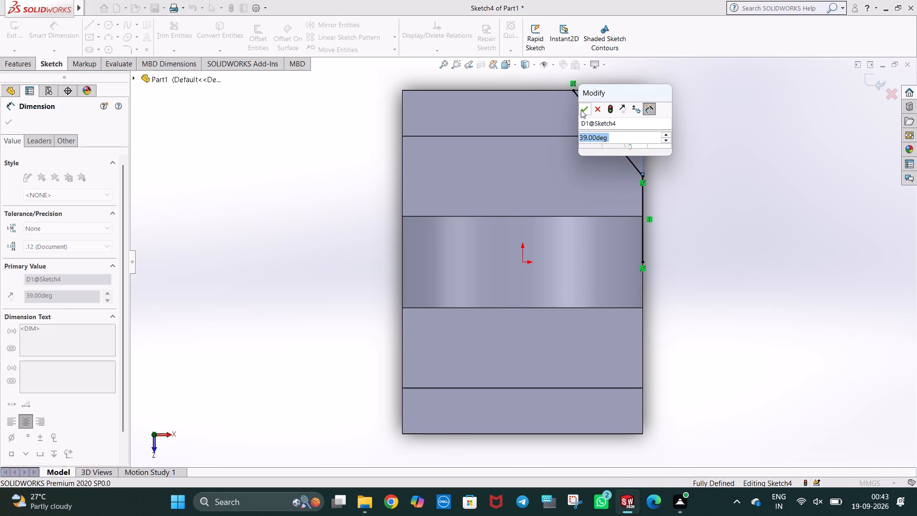
{"action": "left_click", "coordinate": [583, 108]}
{"action": "left_click", "coordinate": [694, 193]}
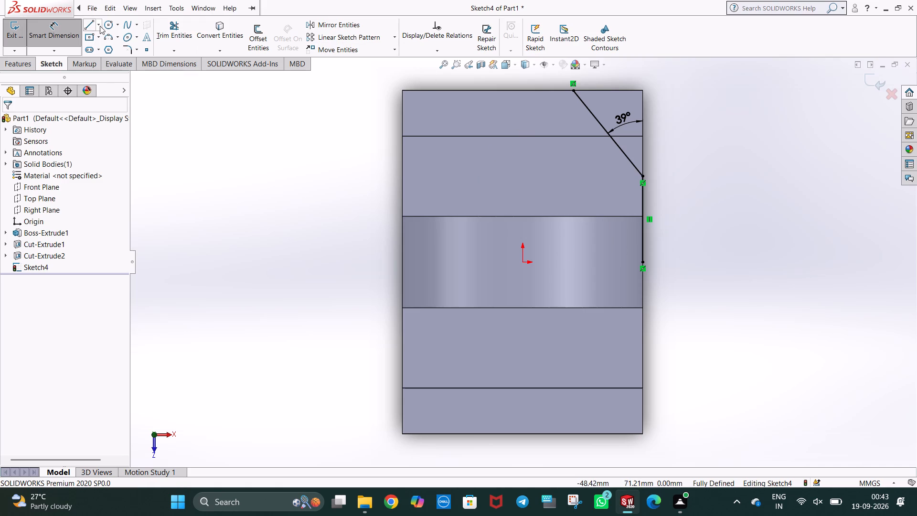
Close the corner triangle with a horizontal line about 24 mm long to the base's corner and a 30 mm vertical line down to the slanted line.
{"action": "left_click", "coordinate": [85, 27]}
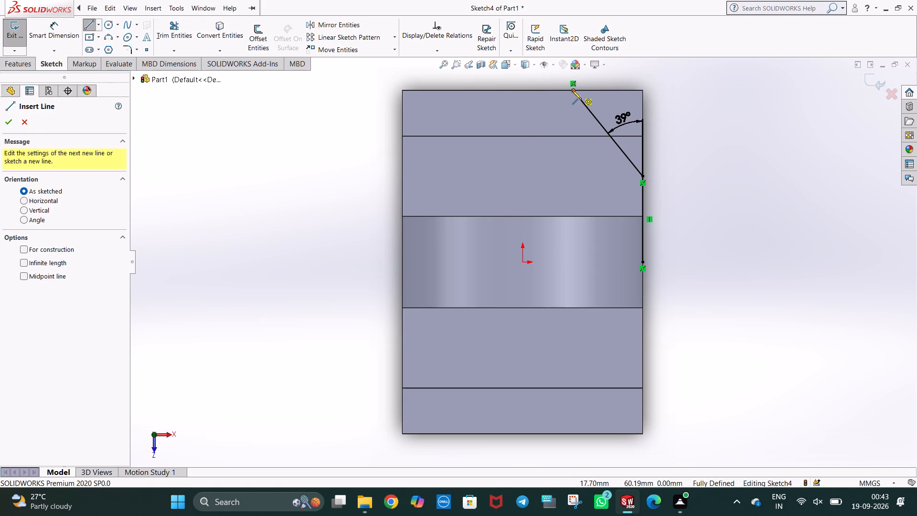
{"action": "left_click", "coordinate": [572, 90]}
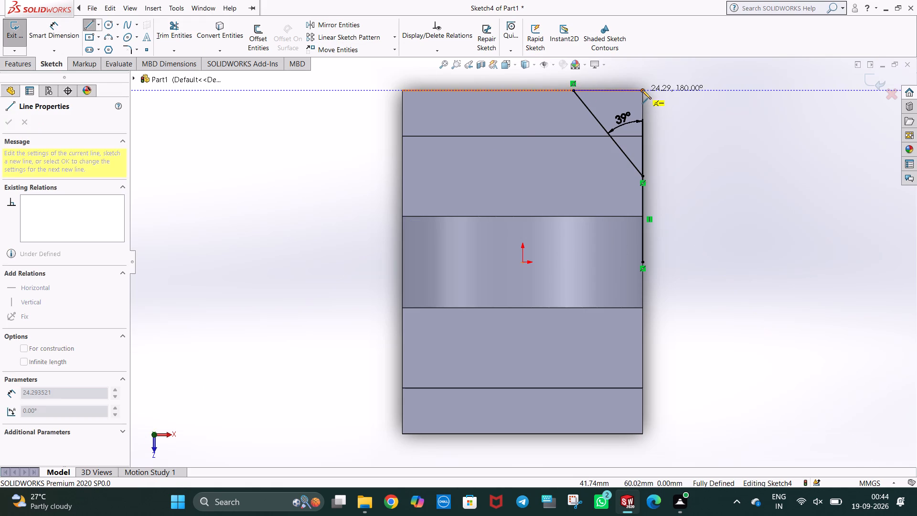
{"action": "left_click", "coordinate": [642, 90]}
{"action": "left_click", "coordinate": [643, 176]}
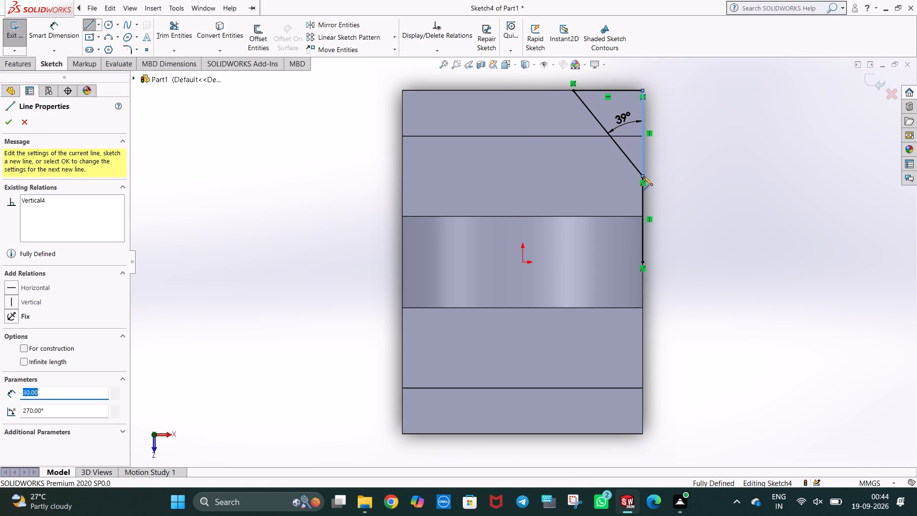
{"action": "key", "text": "Escape"}
{"action": "key", "text": "Escape"}
{"action": "left_click", "coordinate": [678, 168]}
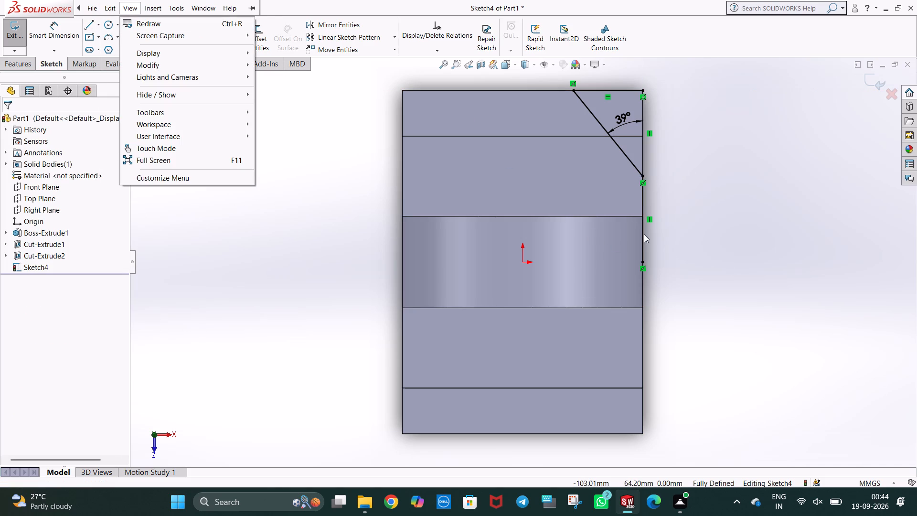
{"action": "left_click", "coordinate": [723, 224]}
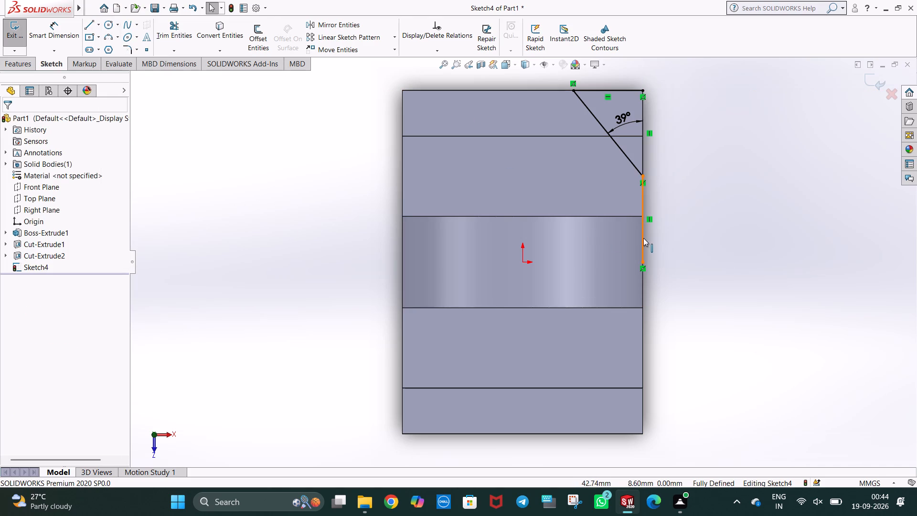
Delete the 30 mm vertical line between the triangle and the midpoint of the base's long edge.
{"action": "left_click", "coordinate": [643, 238]}
{"action": "key", "text": "Delete"}
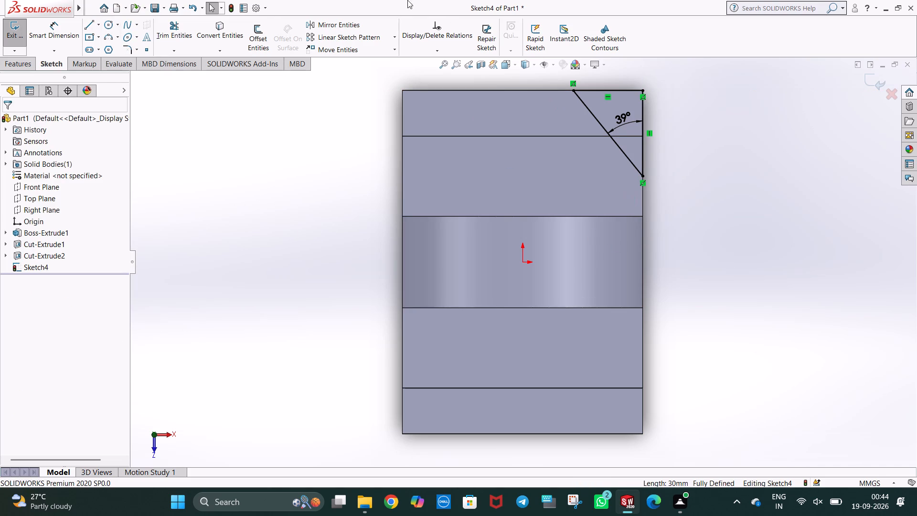
Sketch a 42 mm horizontal centerline from the origin to the midpoint of the base's long edge.
{"action": "left_click", "coordinate": [97, 28]}
{"action": "left_click", "coordinate": [107, 51]}
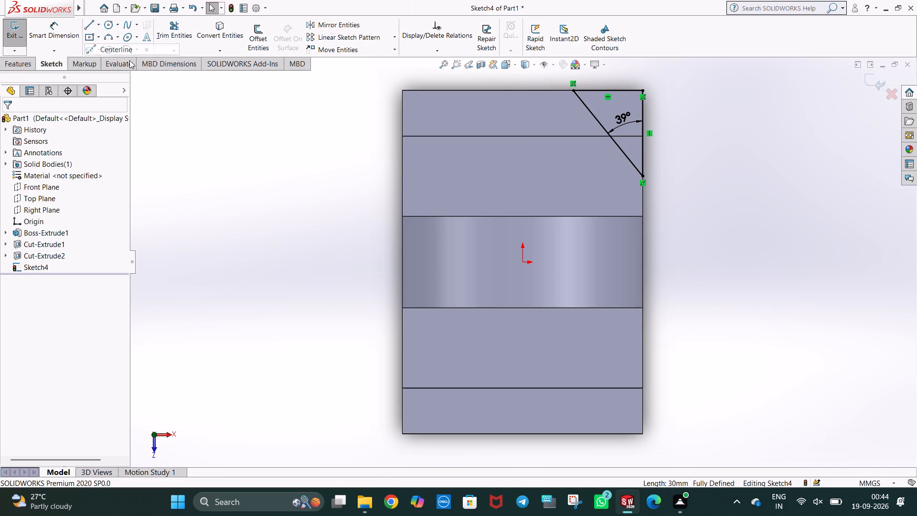
{"action": "left_click", "coordinate": [522, 263]}
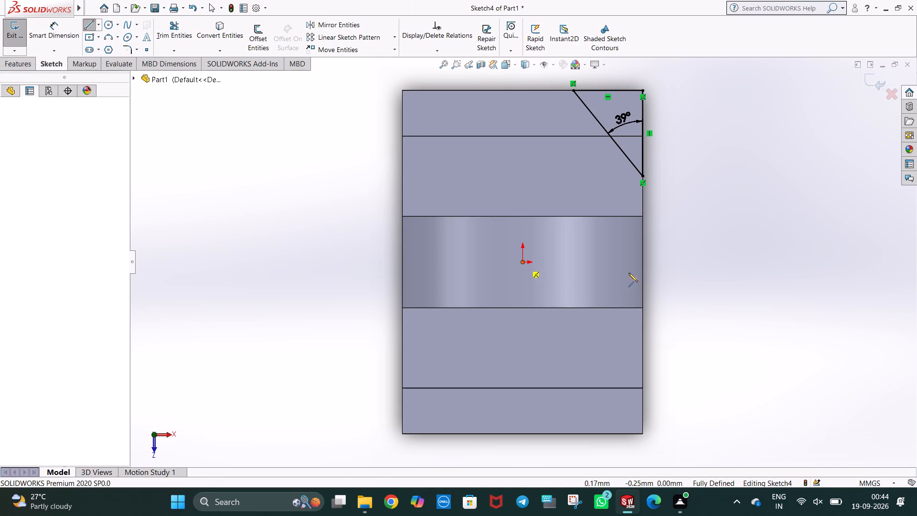
{"action": "left_click", "coordinate": [643, 262]}
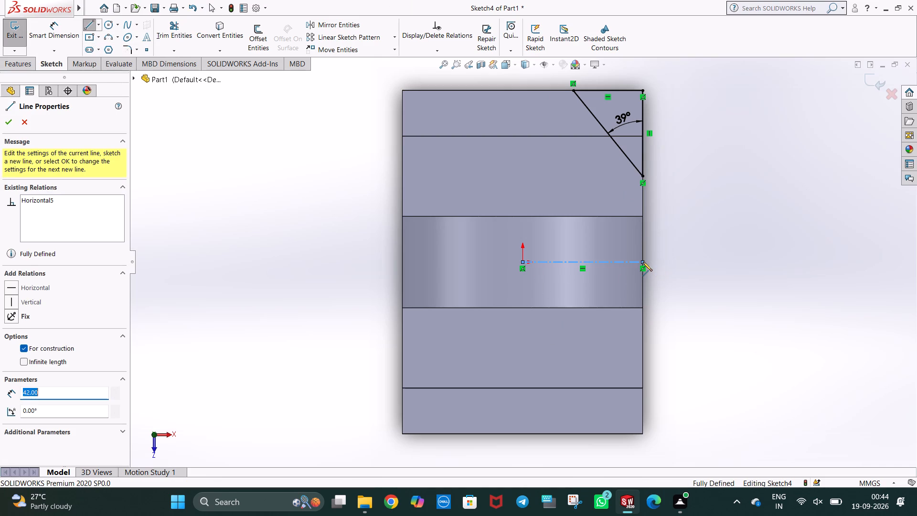
{"action": "key", "text": "Escape"}
{"action": "key", "text": "Escape"}
{"action": "left_click", "coordinate": [693, 260]}
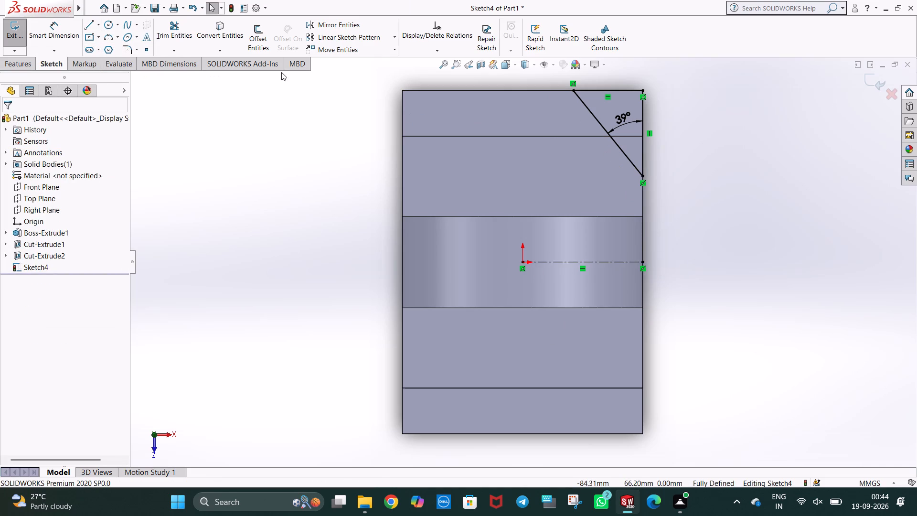
Mirror the three lines of the corner triangle about the horizontal centerline, keeping the original.
{"action": "left_click", "coordinate": [334, 26]}
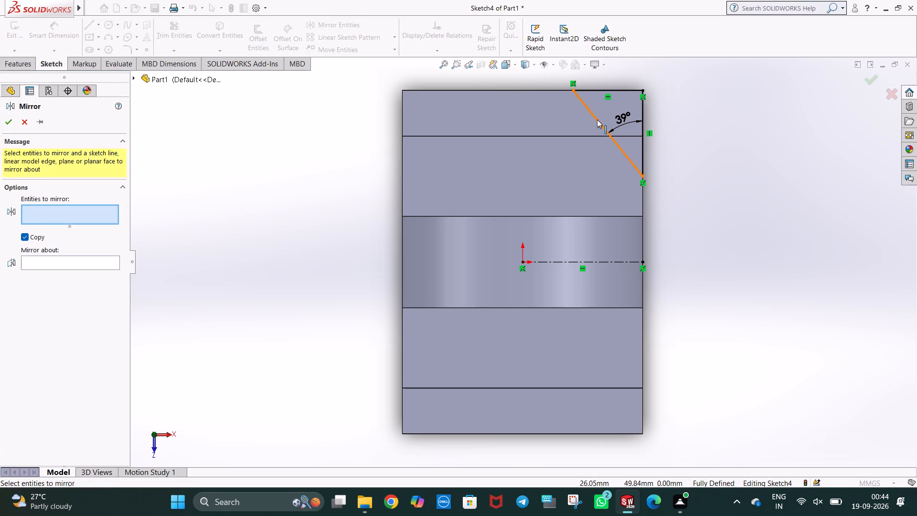
{"action": "left_click", "coordinate": [596, 119]}
{"action": "left_click", "coordinate": [617, 89]}
{"action": "left_click", "coordinate": [643, 108]}
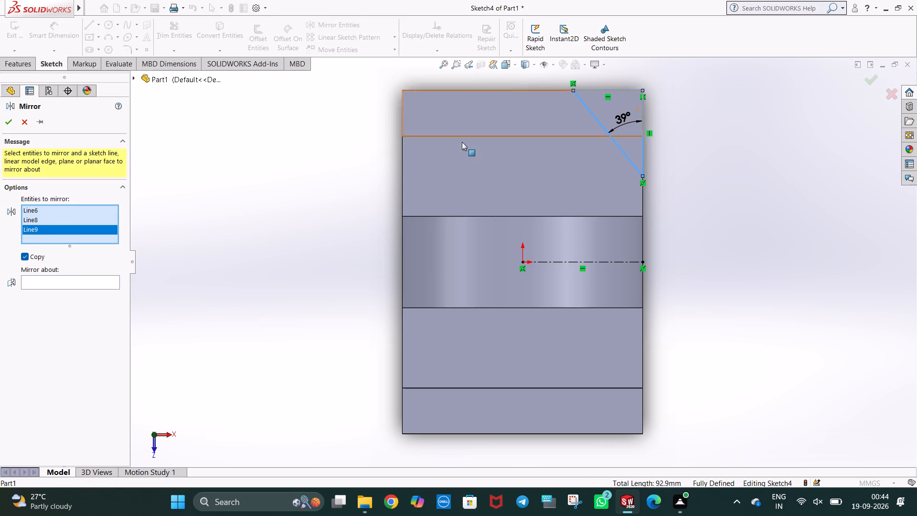
{"action": "left_click", "coordinate": [82, 279]}
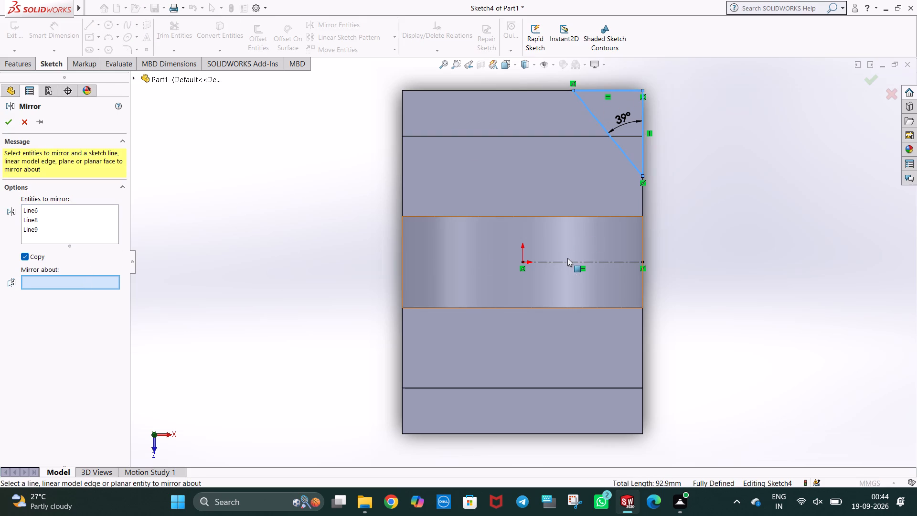
{"action": "left_click", "coordinate": [566, 261]}
{"action": "right_click", "coordinate": [566, 261]}
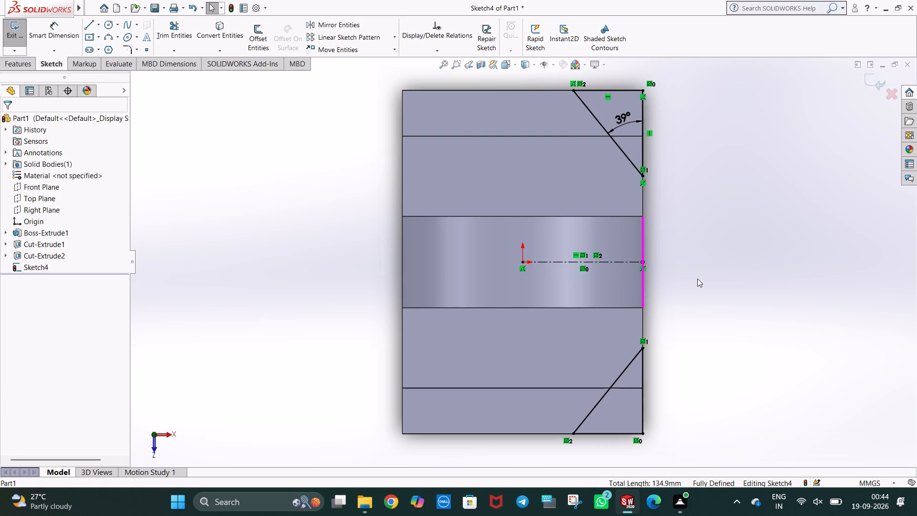
{"action": "left_click", "coordinate": [697, 279]}
Extrude-cut both mirrored corner triangles through the base with a 40 mm blind depth.
{"action": "left_click", "coordinate": [19, 67]}
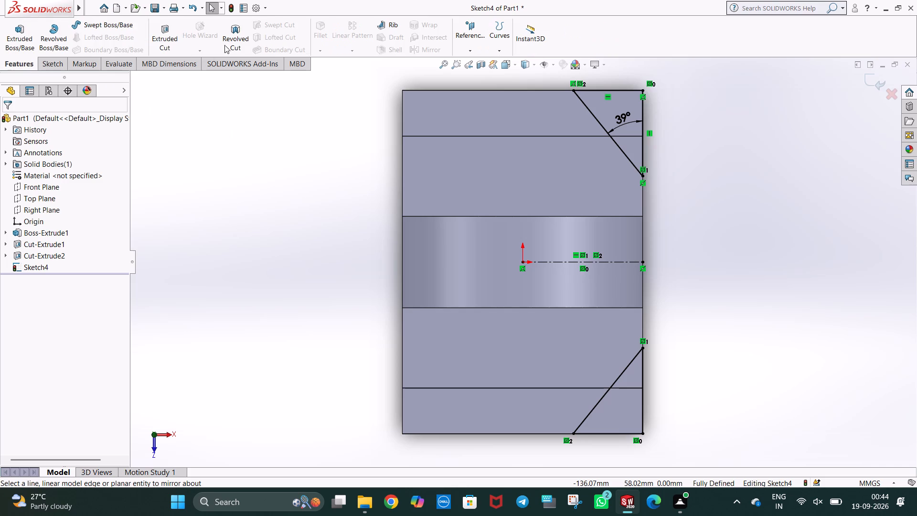
{"action": "left_click", "coordinate": [161, 42]}
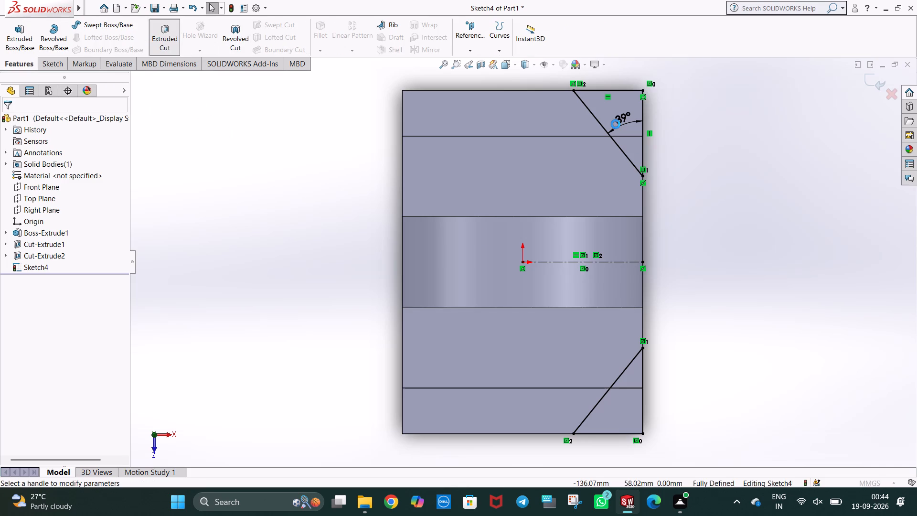
{"action": "middle_click_drag", "start_coordinate": [776, 238], "coordinate": [726, 279]}
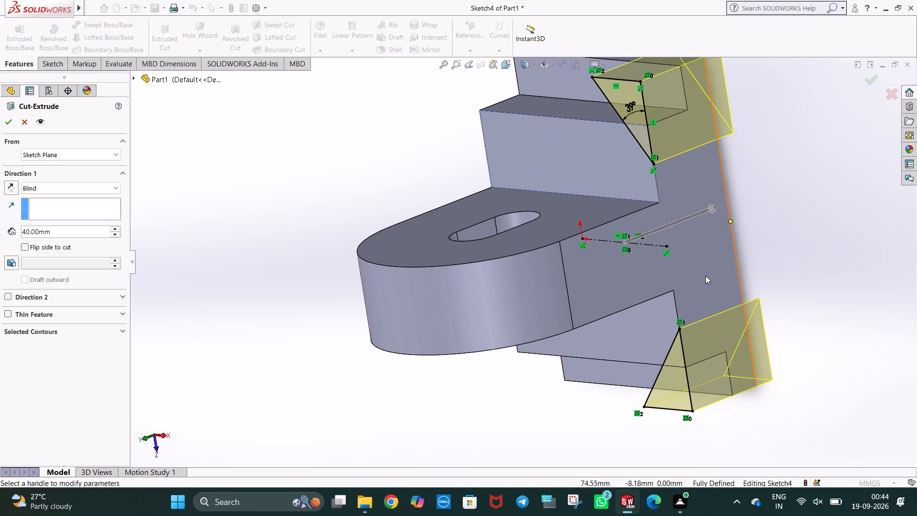
{"action": "left_click", "coordinate": [10, 125]}
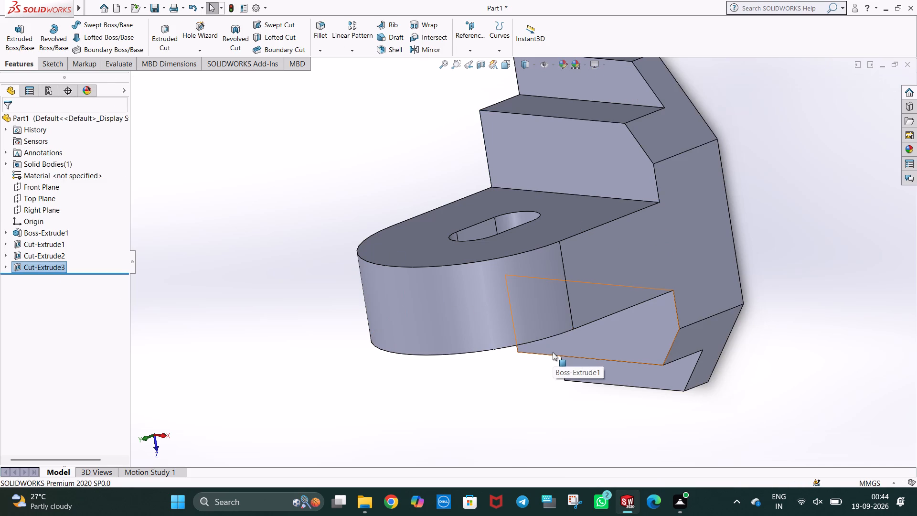
Examine the model from isometric, normal and freely rotated views, checking the angled base corners, steps and slotted upright.
{"action": "key", "text": "ctrl+7"}
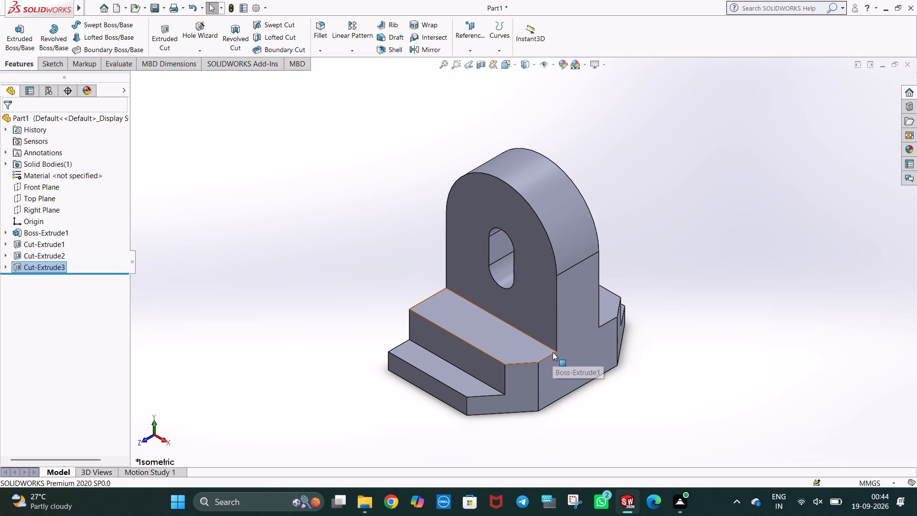
{"action": "middle_click_drag", "start_coordinate": [678, 406], "coordinate": [628, 439]}
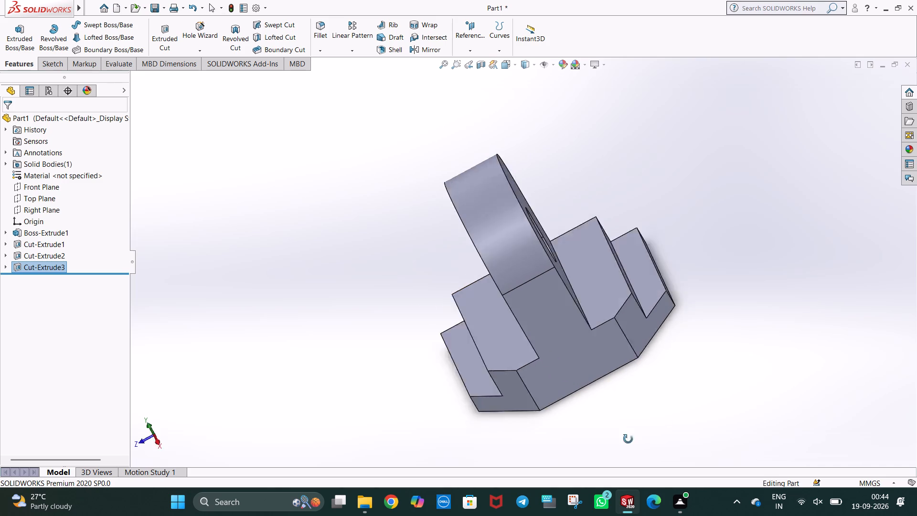
{"action": "middle_click_drag", "start_coordinate": [628, 439], "coordinate": [599, 437]}
{"action": "middle_click_drag", "start_coordinate": [741, 287], "coordinate": [754, 384]}
{"action": "scroll", "coordinate": [736, 283], "scroll_direction": "up", "scroll_amount": 1}
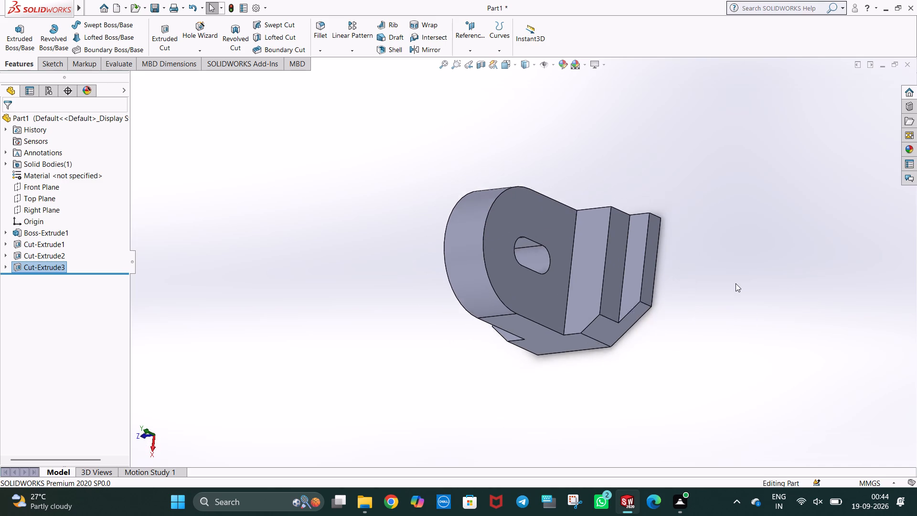
{"action": "scroll", "coordinate": [736, 283], "scroll_direction": "up", "scroll_amount": 1}
{"action": "key", "text": "ctrl+8"}
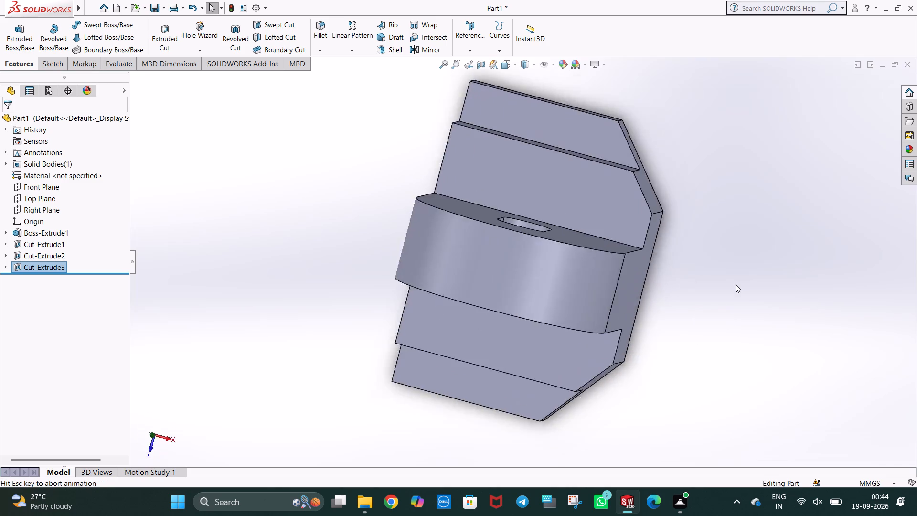
{"action": "scroll", "coordinate": [575, 452], "scroll_direction": "up", "scroll_amount": 2}
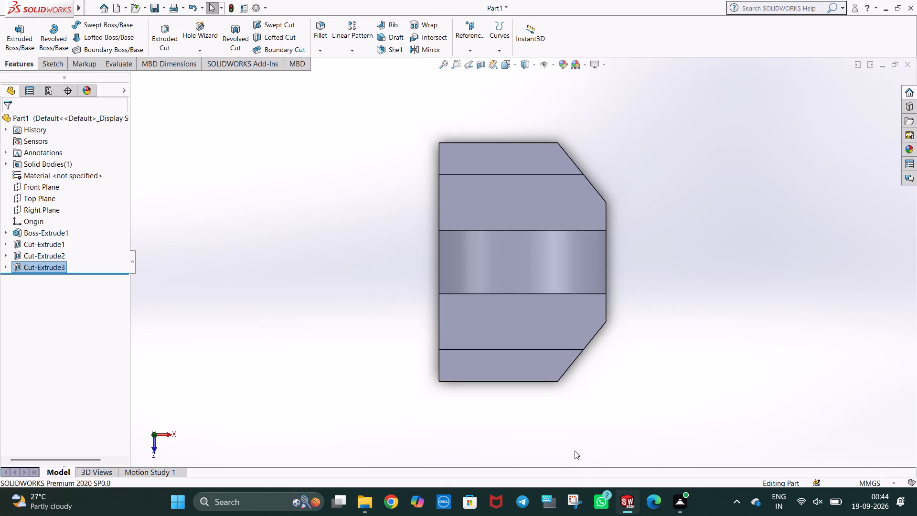
{"action": "middle_click_drag", "start_coordinate": [571, 450], "coordinate": [445, 424]}
{"action": "middle_click_drag", "start_coordinate": [705, 264], "coordinate": [701, 425]}
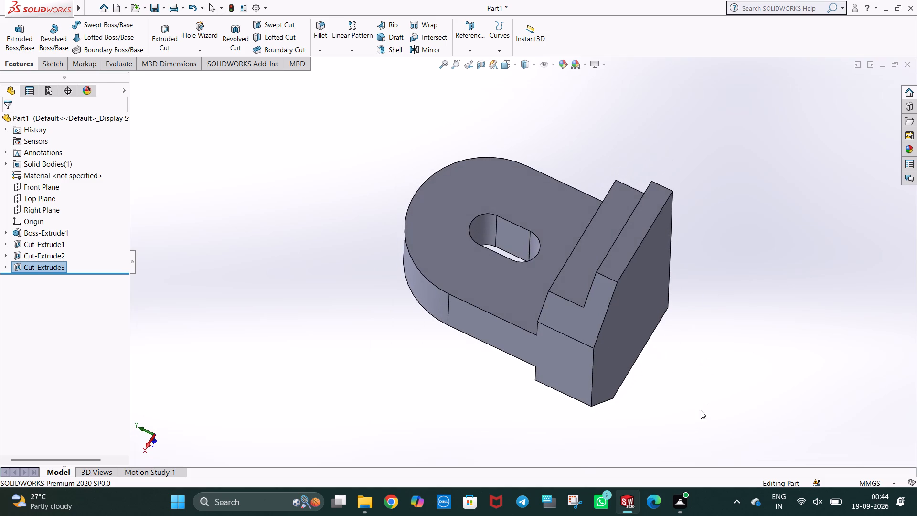
{"action": "middle_click_drag", "start_coordinate": [677, 284], "coordinate": [715, 365]}
{"action": "middle_click_drag", "start_coordinate": [480, 376], "coordinate": [493, 306]}
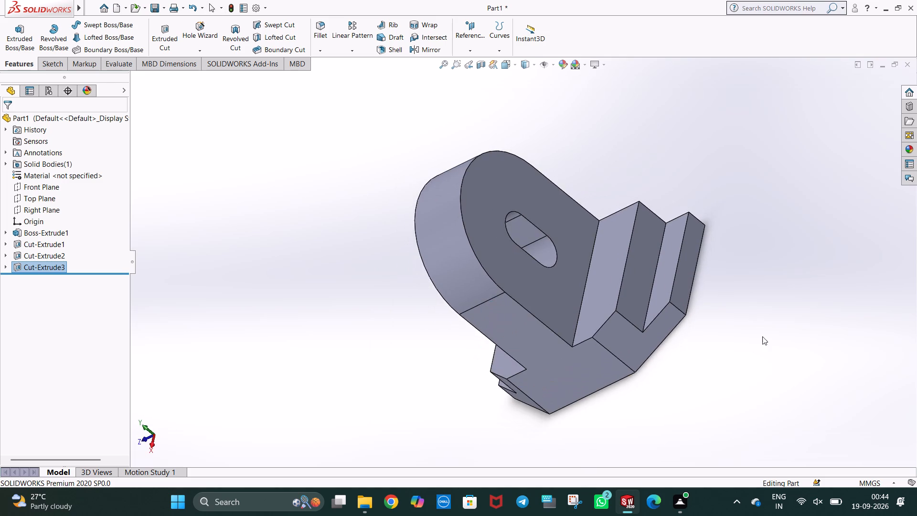
{"action": "middle_click_drag", "start_coordinate": [764, 347], "coordinate": [758, 371]}
{"action": "middle_click_drag", "start_coordinate": [376, 311], "coordinate": [405, 225]}
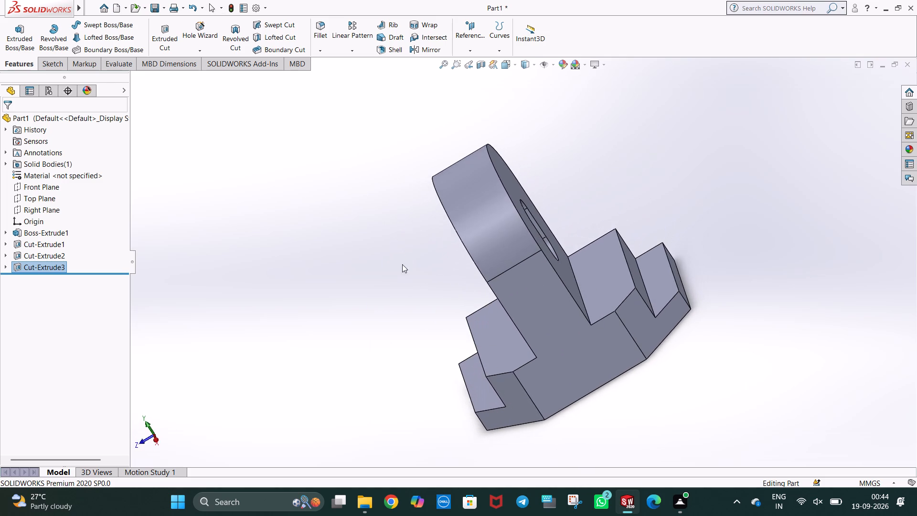
{"action": "middle_click_drag", "start_coordinate": [414, 336], "coordinate": [372, 355]}
{"action": "scroll", "coordinate": [374, 349], "scroll_direction": "up", "scroll_amount": 1}
{"action": "middle_click_drag", "start_coordinate": [374, 346], "coordinate": [373, 361]}
{"action": "middle_click_drag", "start_coordinate": [364, 322], "coordinate": [376, 266]}
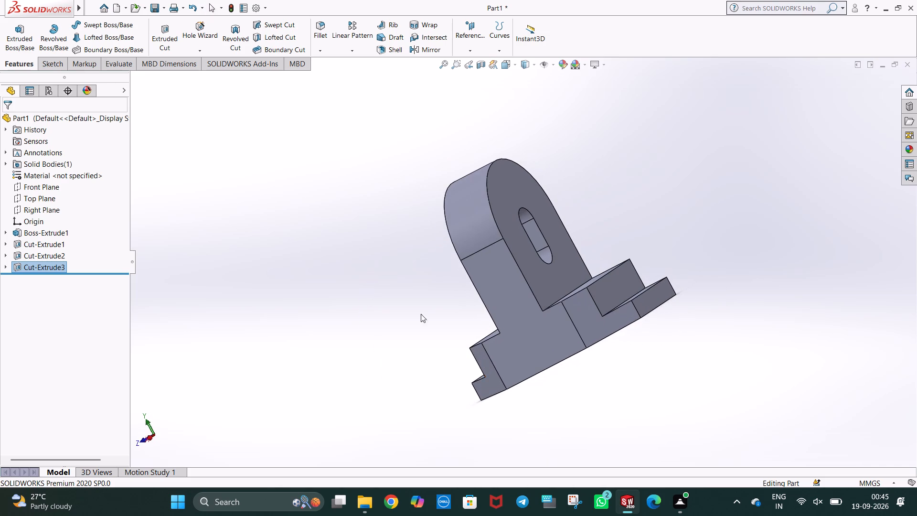
{"action": "middle_click_drag", "start_coordinate": [566, 436], "coordinate": [544, 427]}
{"action": "middle_click_drag", "start_coordinate": [661, 278], "coordinate": [662, 383]}
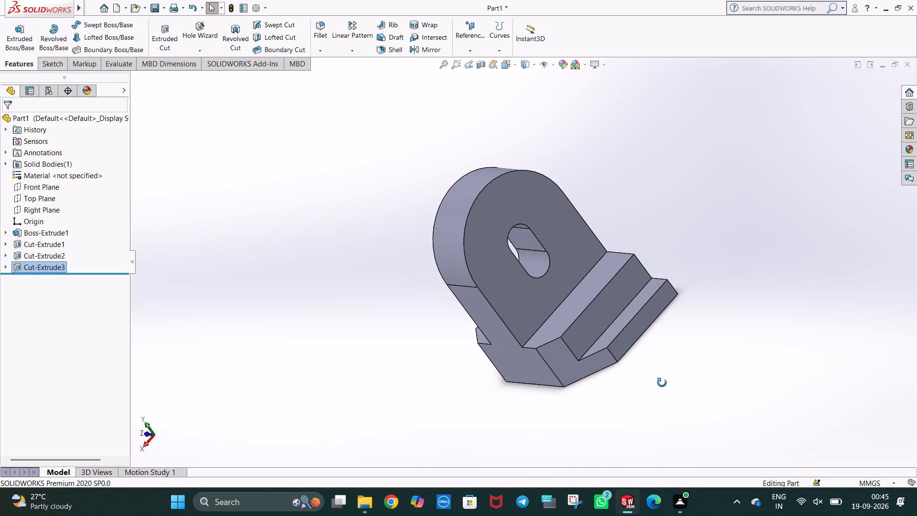
{"action": "middle_click_drag", "start_coordinate": [662, 383], "coordinate": [663, 382]}
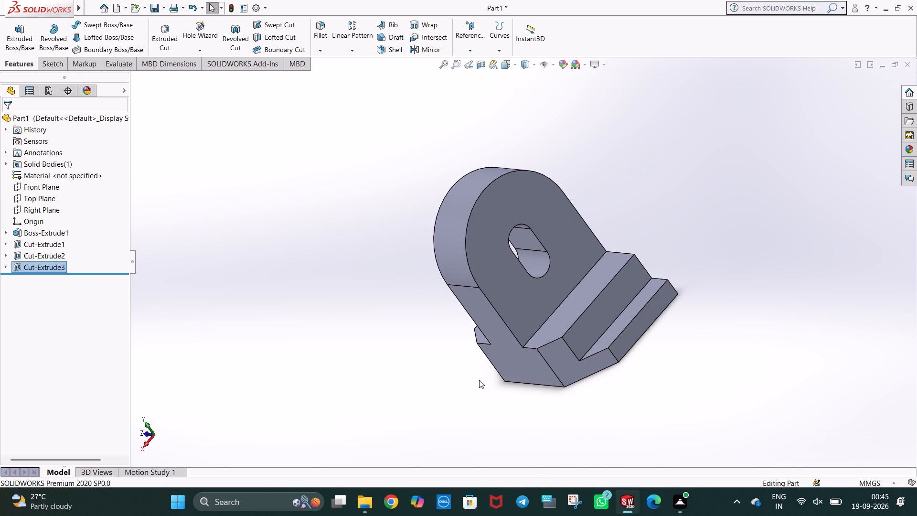
{"action": "middle_click_drag", "start_coordinate": [428, 377], "coordinate": [437, 336]}
{"action": "middle_click_drag", "start_coordinate": [424, 405], "coordinate": [429, 356]}
{"action": "middle_click_drag", "start_coordinate": [390, 415], "coordinate": [374, 426]}
{"action": "middle_click_drag", "start_coordinate": [574, 429], "coordinate": [565, 443]}
{"action": "middle_click_drag", "start_coordinate": [594, 393], "coordinate": [601, 431]}
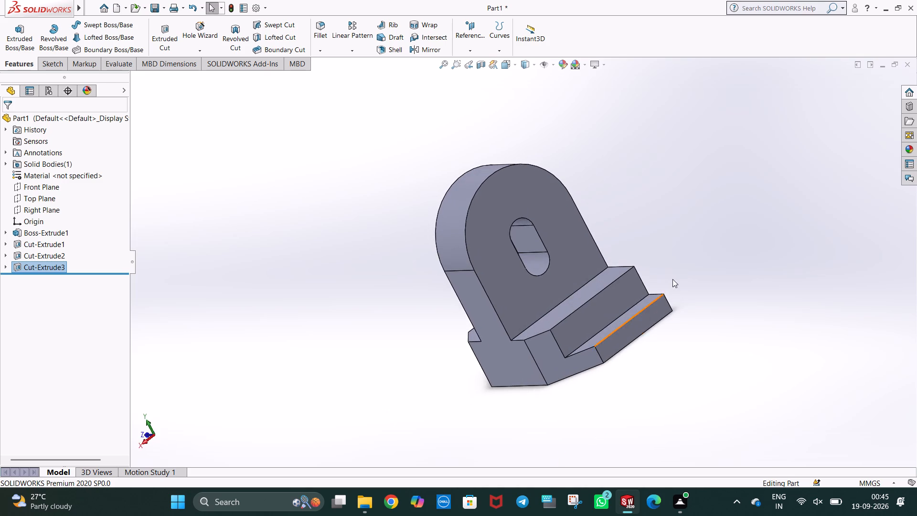
{"action": "middle_click_drag", "start_coordinate": [672, 279], "coordinate": [686, 309]}
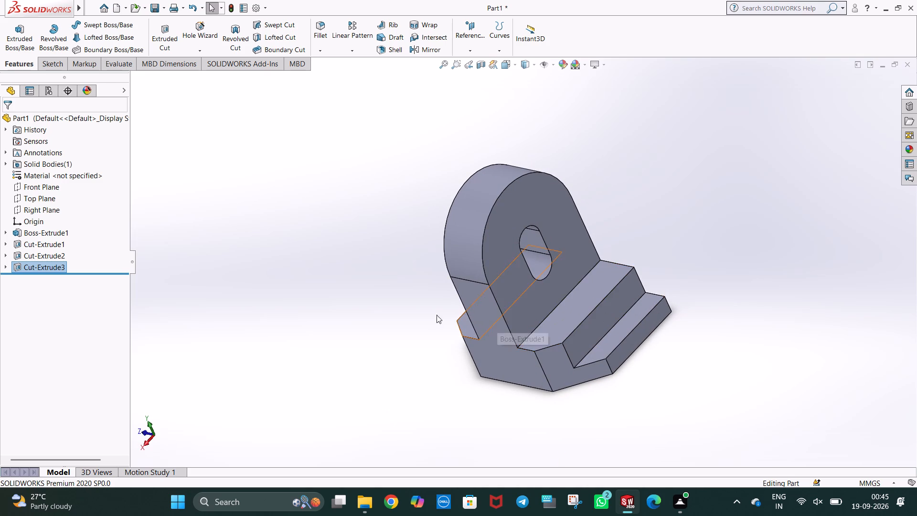
{"action": "middle_click_drag", "start_coordinate": [430, 314], "coordinate": [437, 275]}
{"action": "middle_click_drag", "start_coordinate": [383, 375], "coordinate": [382, 358]}
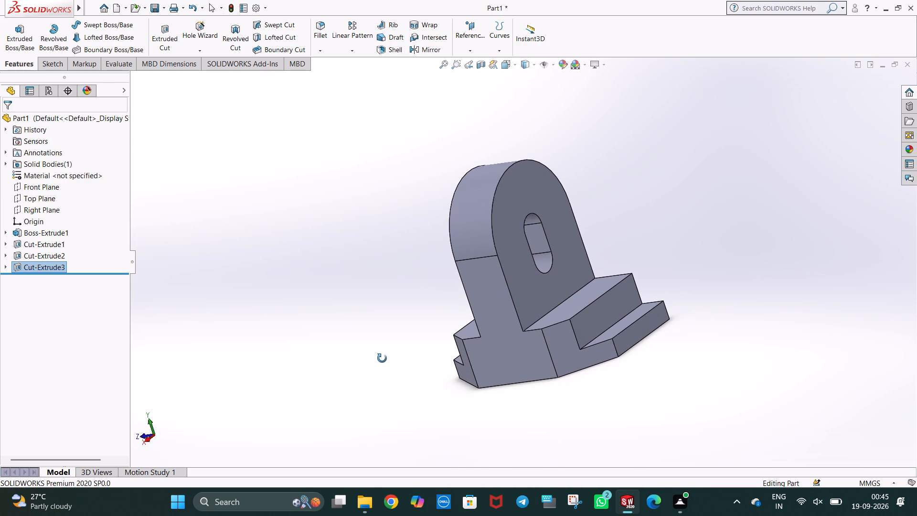
{"action": "middle_click_drag", "start_coordinate": [382, 358], "coordinate": [380, 363]}
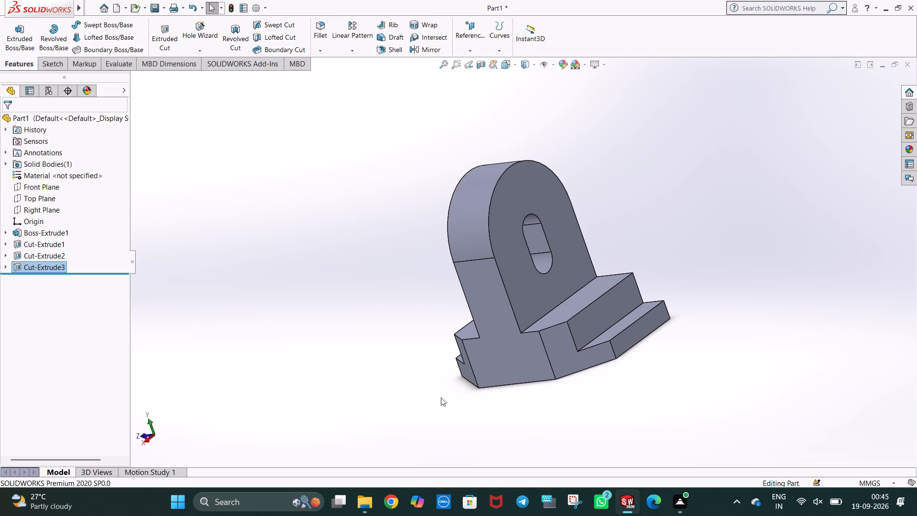
{"action": "middle_click_drag", "start_coordinate": [358, 357], "coordinate": [356, 351]}
{"action": "middle_click_drag", "start_coordinate": [714, 321], "coordinate": [714, 328]}
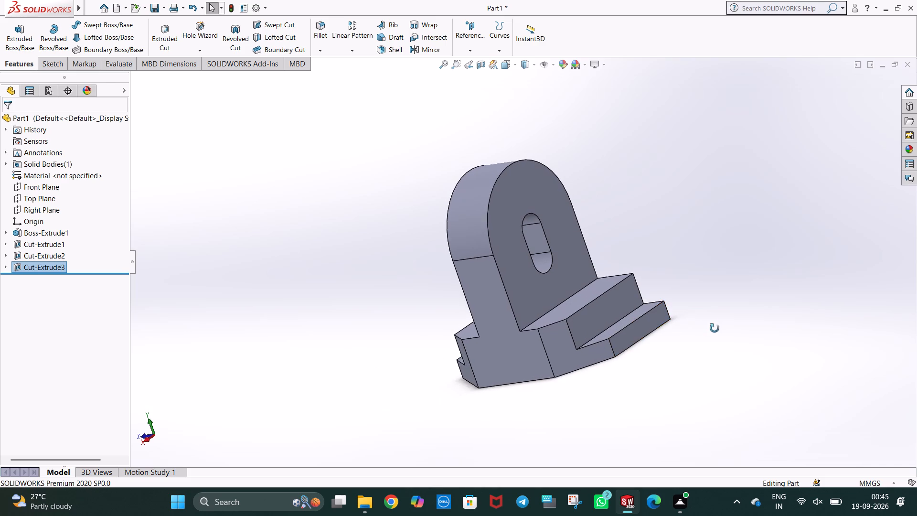
{"action": "middle_click_drag", "start_coordinate": [714, 328], "coordinate": [713, 344]}
{"action": "middle_click_drag", "start_coordinate": [400, 275], "coordinate": [416, 234]}
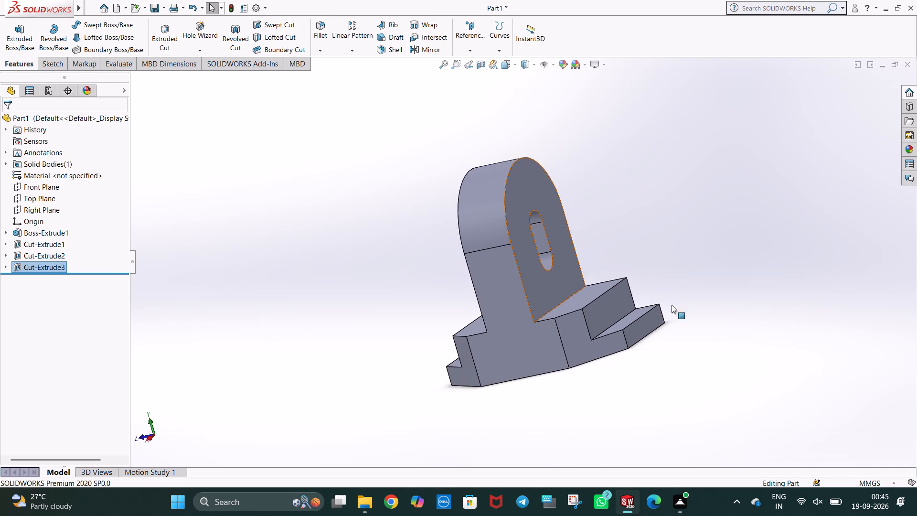
{"action": "middle_click_drag", "start_coordinate": [802, 354], "coordinate": [722, 379]}
{"action": "middle_click_drag", "start_coordinate": [487, 289], "coordinate": [515, 305]}
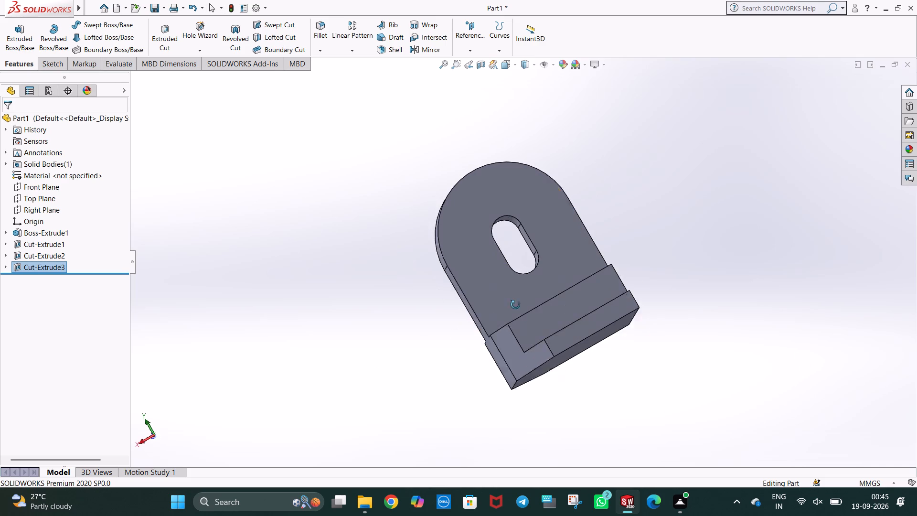
{"action": "middle_click_drag", "start_coordinate": [515, 305], "coordinate": [560, 308]}
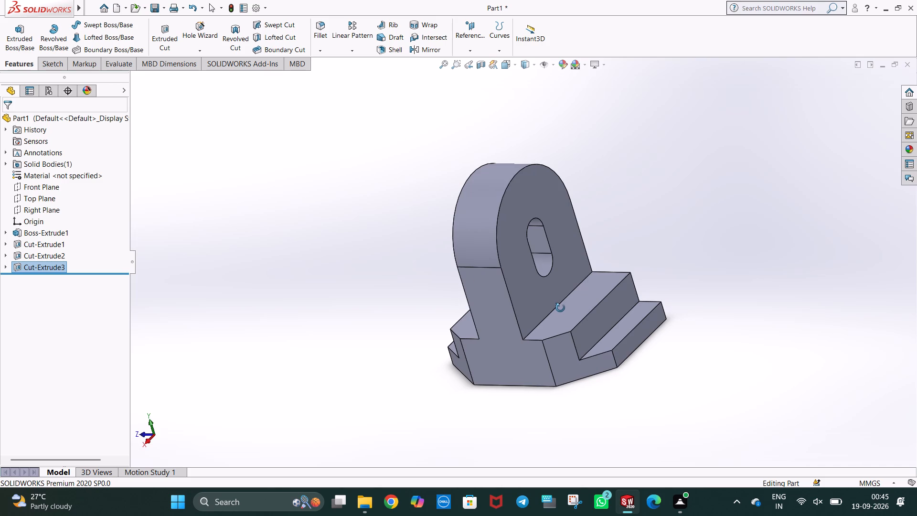
{"action": "middle_click_drag", "start_coordinate": [560, 308], "coordinate": [566, 296]}
{"action": "scroll", "coordinate": [542, 395], "scroll_direction": "up", "scroll_amount": 1}
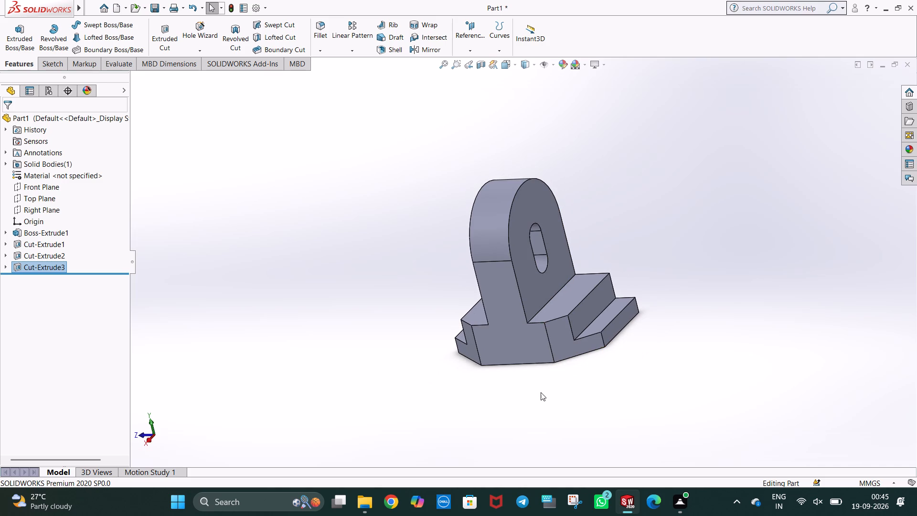
{"action": "scroll", "coordinate": [555, 392], "scroll_direction": "down", "scroll_amount": 1}
{"action": "scroll", "coordinate": [559, 384], "scroll_direction": "up", "scroll_amount": 1}
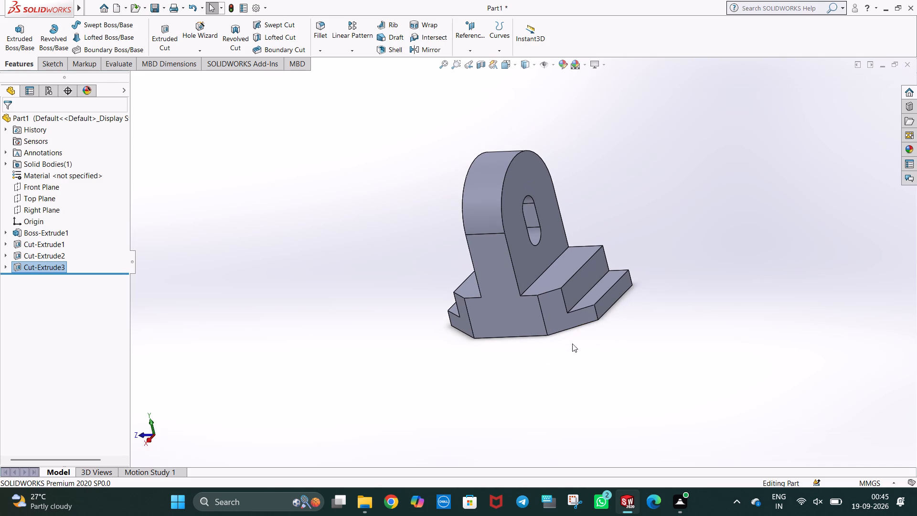
{"action": "left_click", "coordinate": [706, 240]}
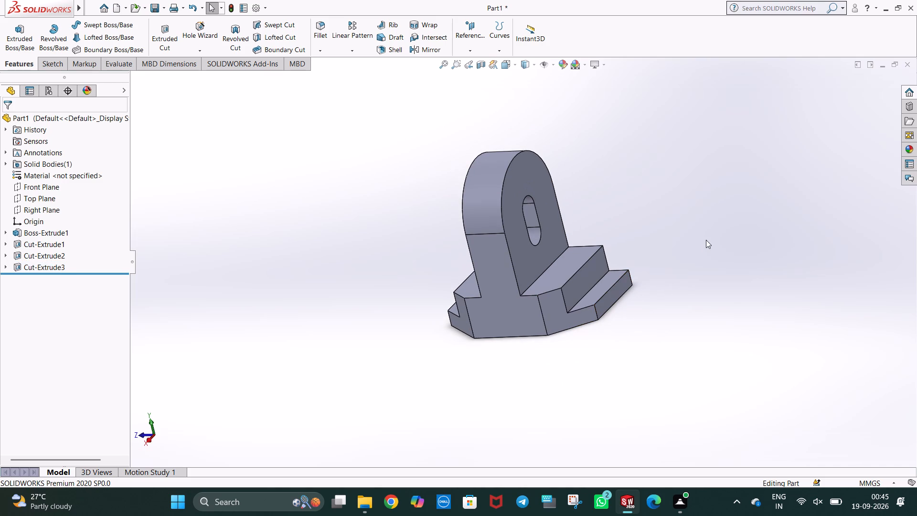
Save the part to the Desktop as a SOLIDWORKS Part named Vertical guide bracket.
{"action": "key", "text": "ctrl+s"}
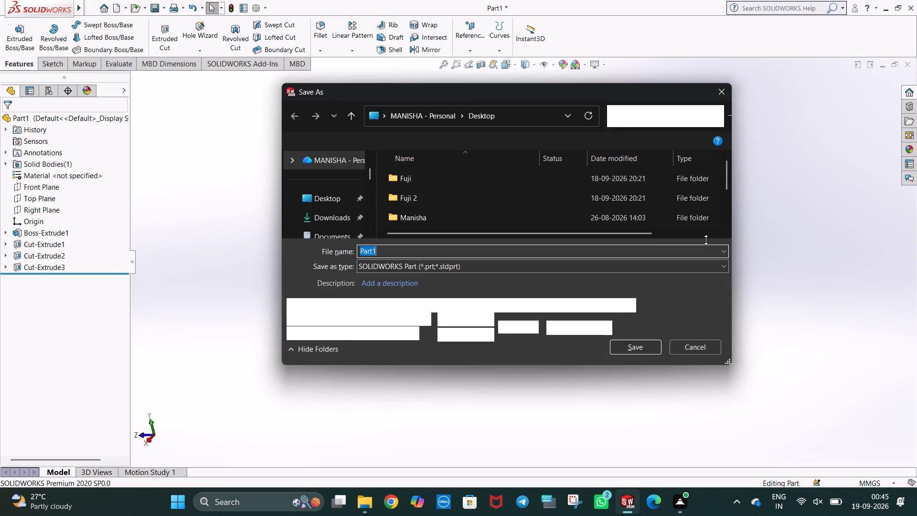
{"action": "key", "text": "BackSpace"}
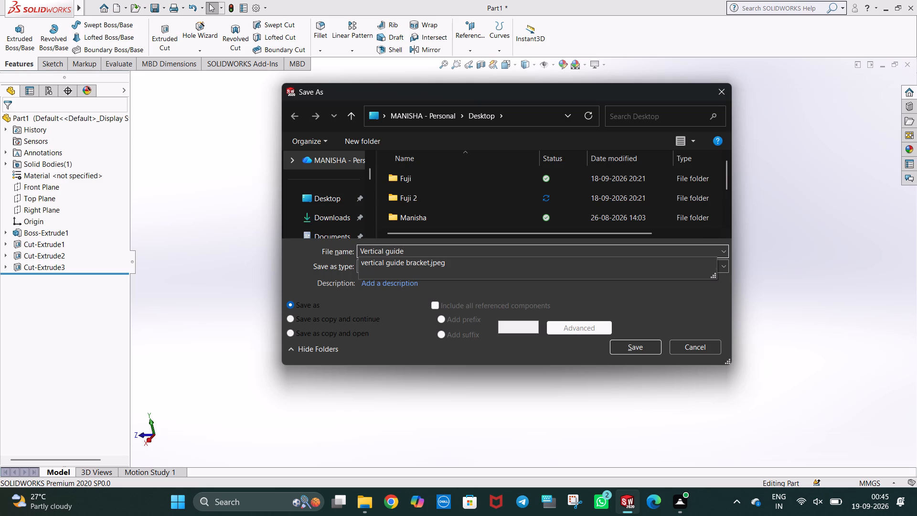
{"action": "type", "text": "bracket"}
{"action": "left_click", "coordinate": [351, 196]}
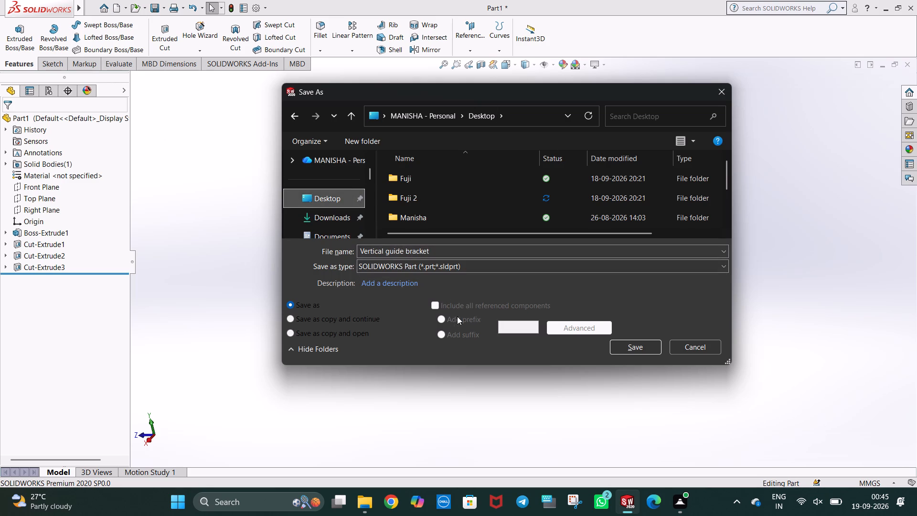
{"action": "left_click", "coordinate": [633, 344]}
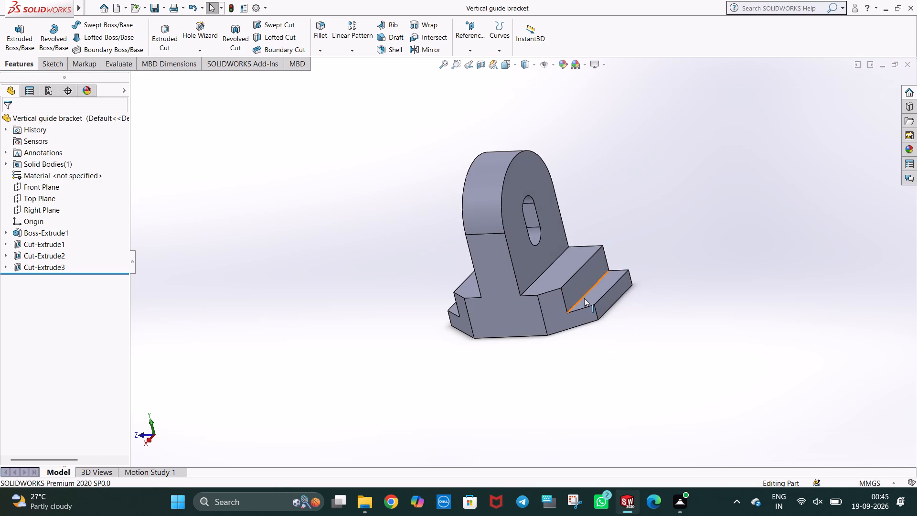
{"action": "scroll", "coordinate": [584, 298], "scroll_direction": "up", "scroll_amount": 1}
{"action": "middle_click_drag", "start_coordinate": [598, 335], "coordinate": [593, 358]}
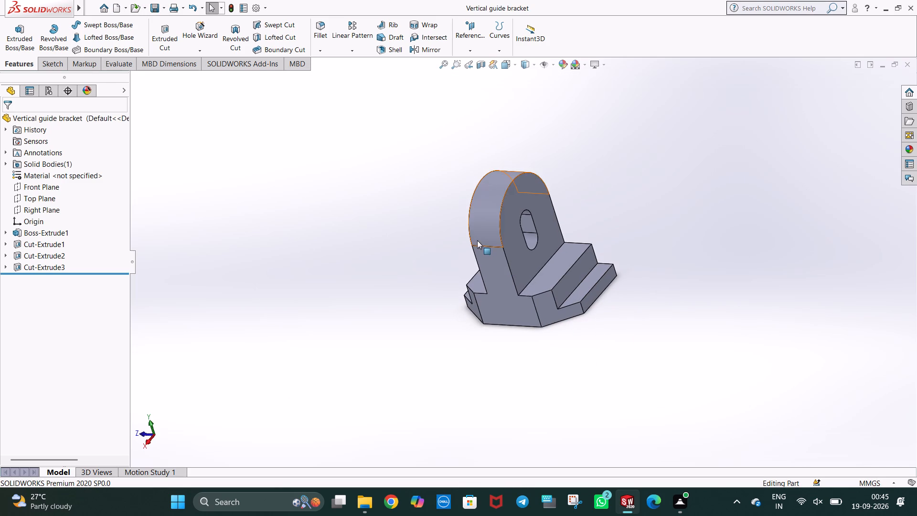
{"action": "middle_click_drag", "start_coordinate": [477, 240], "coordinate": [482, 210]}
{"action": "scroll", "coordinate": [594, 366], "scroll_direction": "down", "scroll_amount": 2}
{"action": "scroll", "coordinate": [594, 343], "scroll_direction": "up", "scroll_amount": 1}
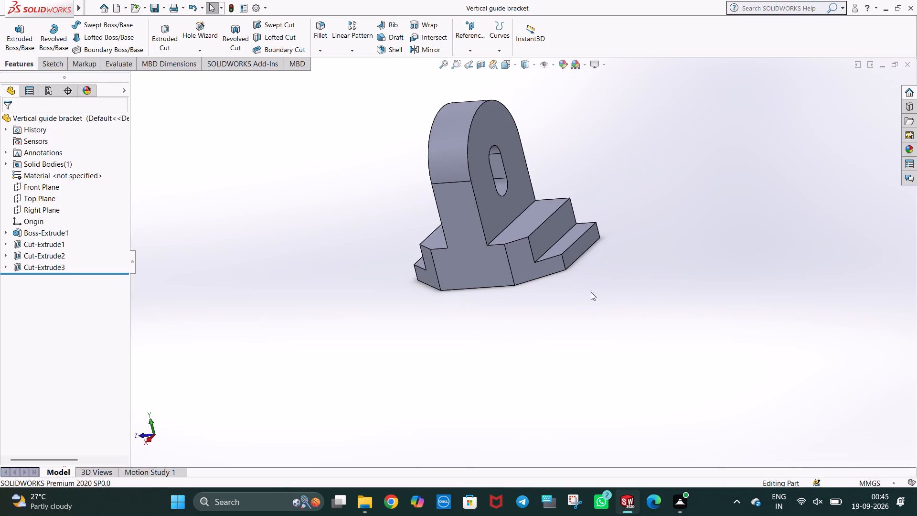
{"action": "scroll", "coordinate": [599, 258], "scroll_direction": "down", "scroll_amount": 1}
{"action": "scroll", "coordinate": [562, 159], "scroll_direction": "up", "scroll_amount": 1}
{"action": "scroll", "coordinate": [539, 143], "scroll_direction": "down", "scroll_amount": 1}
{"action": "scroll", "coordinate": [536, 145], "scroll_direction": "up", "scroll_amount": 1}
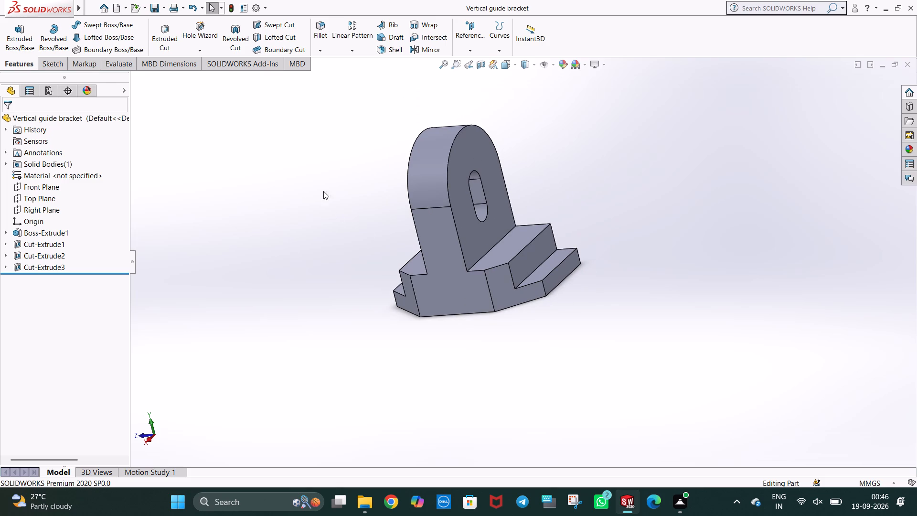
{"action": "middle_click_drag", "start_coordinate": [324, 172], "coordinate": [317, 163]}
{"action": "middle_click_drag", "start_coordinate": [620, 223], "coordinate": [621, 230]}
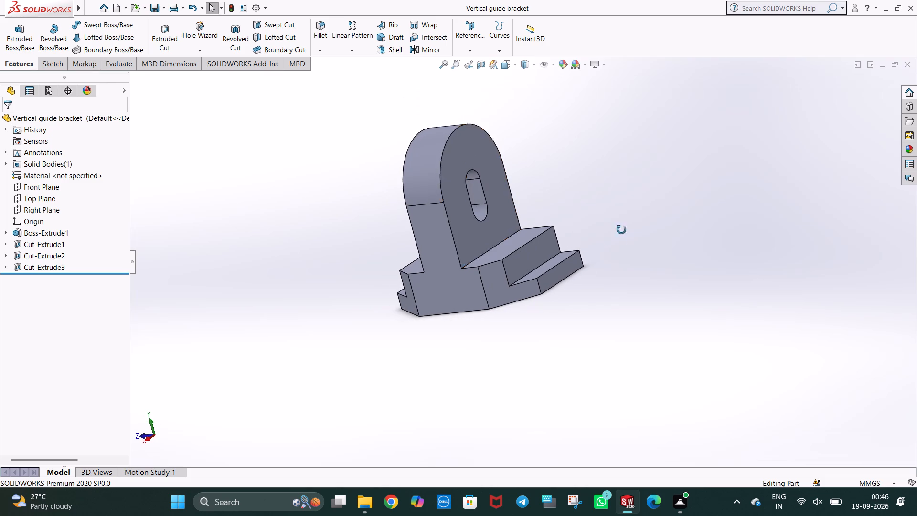
Capture a Snipping Tool screenshot of the whole SOLIDWORKS window, with the bracket in an angled view showing slot and stepped base.
{"action": "middle_click_drag", "start_coordinate": [621, 230], "coordinate": [618, 247]}
{"action": "middle_click_drag", "start_coordinate": [344, 170], "coordinate": [346, 151]}
{"action": "scroll", "coordinate": [622, 285], "scroll_direction": "down", "scroll_amount": 1}
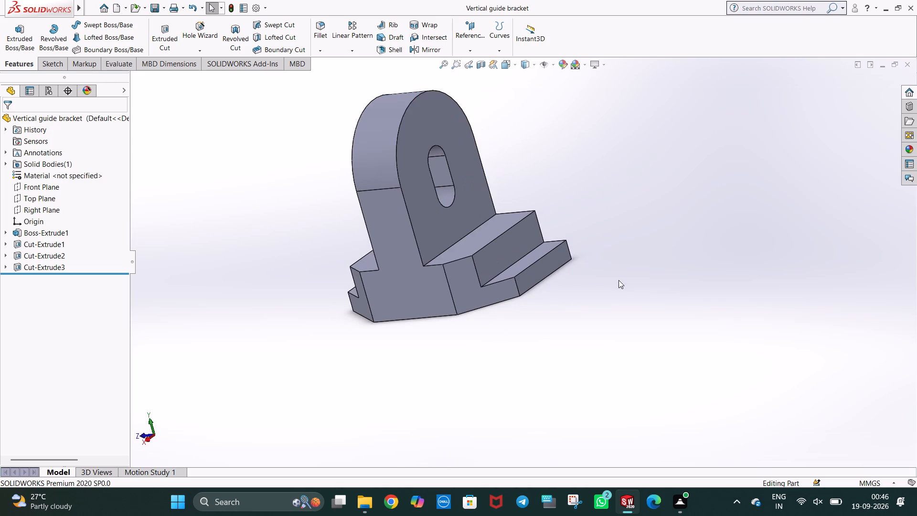
{"action": "scroll", "coordinate": [574, 224], "scroll_direction": "up", "scroll_amount": 2}
{"action": "scroll", "coordinate": [509, 162], "scroll_direction": "down", "scroll_amount": 2}
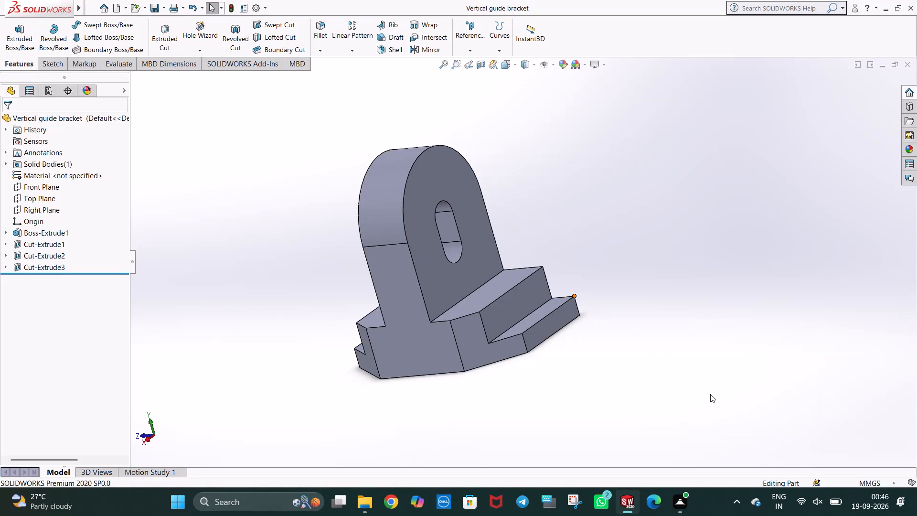
{"action": "key", "text": "Print"}
{"action": "left_click_drag", "start_coordinate": [0, 3], "coordinate": [112, 42]}
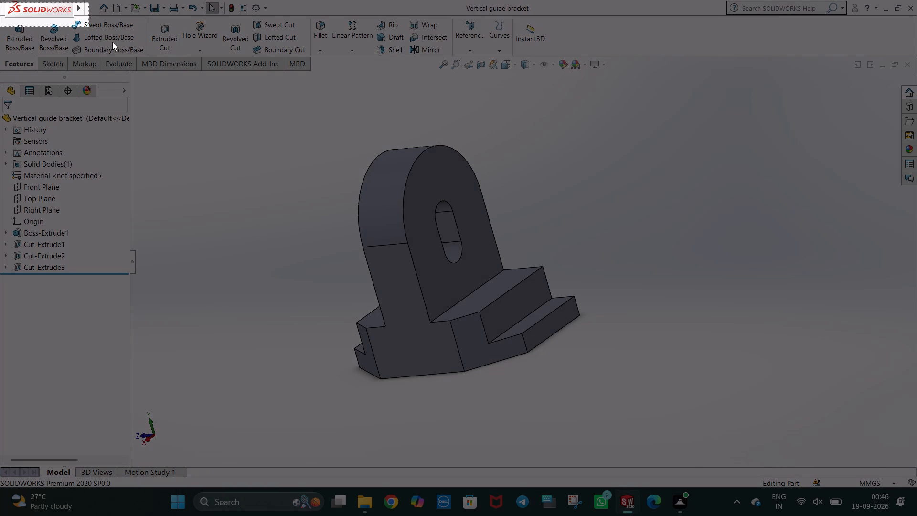
{"action": "left_click_drag", "start_coordinate": [112, 42], "coordinate": [916, 488]}
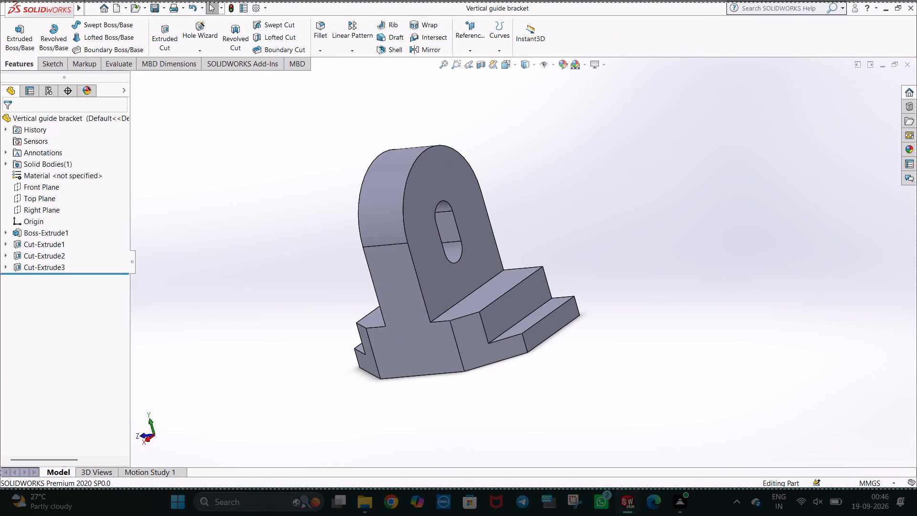
{"action": "left_click_drag", "start_coordinate": [916, 488], "coordinate": [916, 488]}
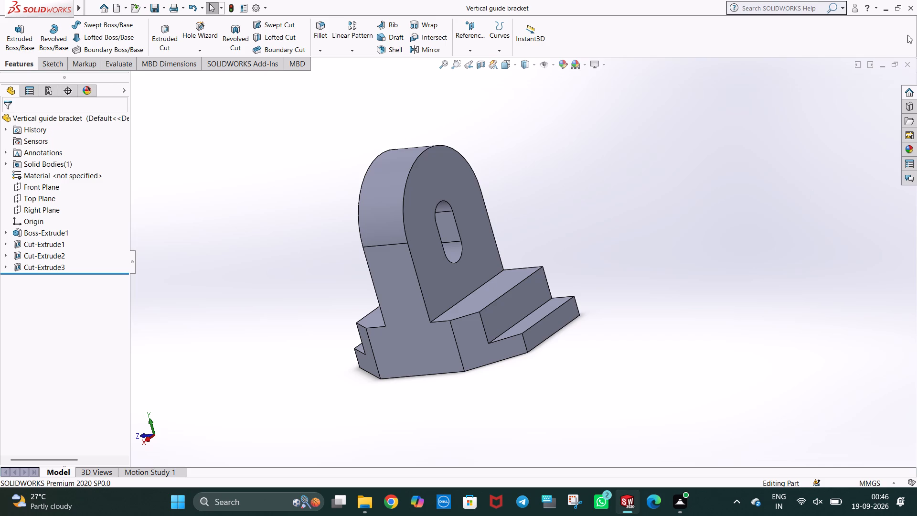
Close SOLIDWORKS with the saved Vertical guide bracket part.
{"action": "left_click", "coordinate": [909, 9]}
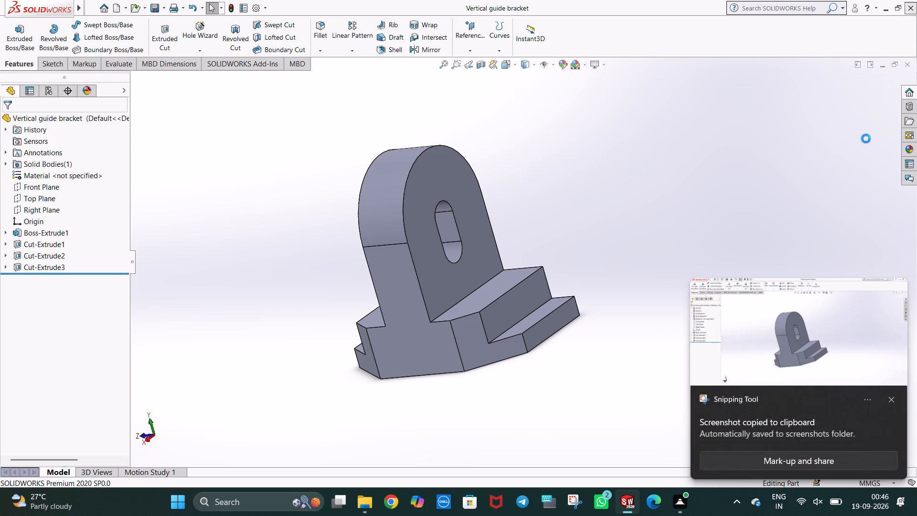
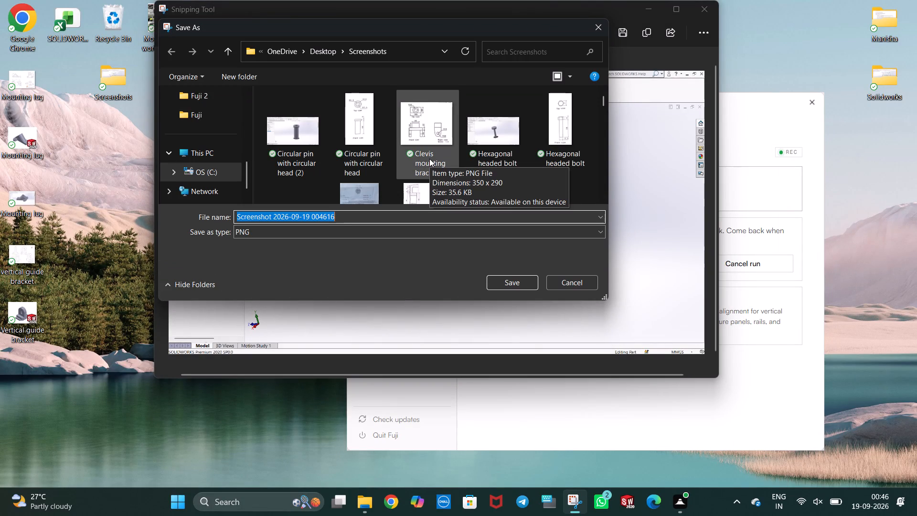
Save the screenshot to the Desktop as a PNG named Vertical guide bracket.
{"action": "type", "text": "ertical guide brackey"}
{"action": "key", "text": "BackSpace"}
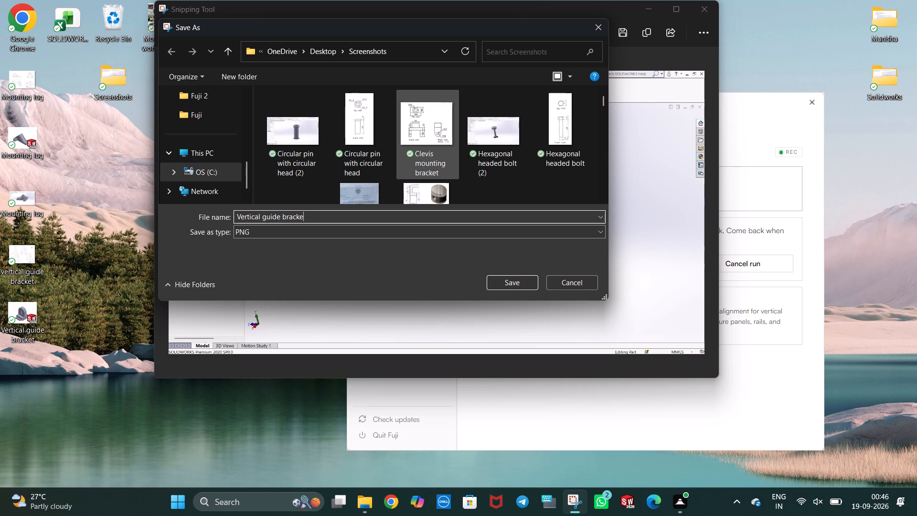
{"action": "key", "text": "t"}
{"action": "scroll", "coordinate": [220, 129], "scroll_direction": "up", "scroll_amount": 3}
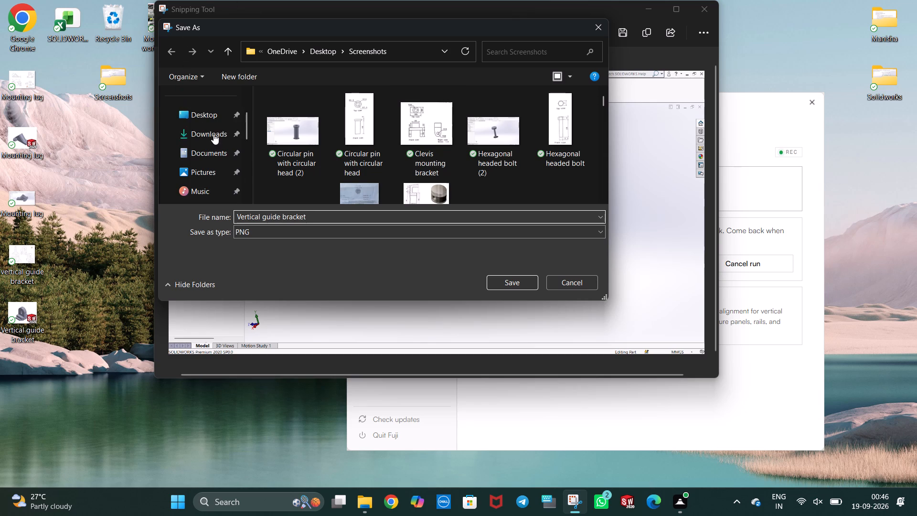
{"action": "left_click", "coordinate": [214, 120]}
{"action": "left_click", "coordinate": [510, 286]}
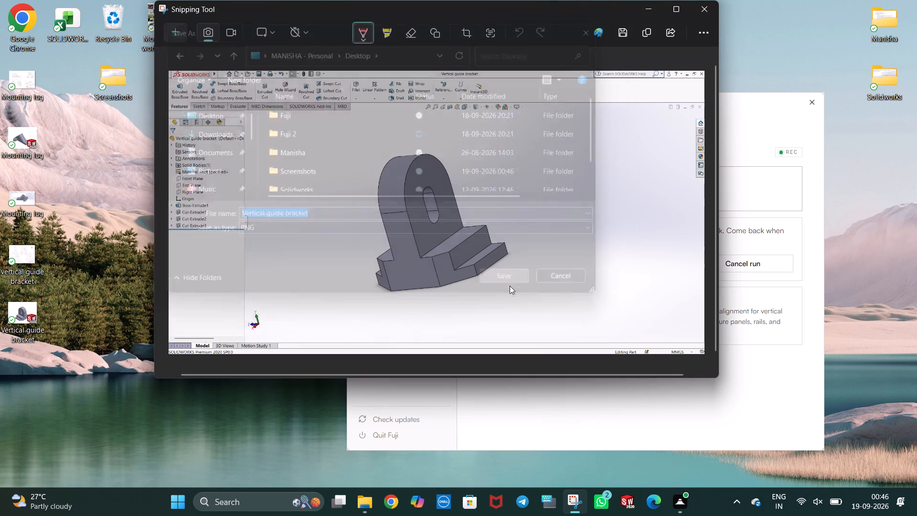